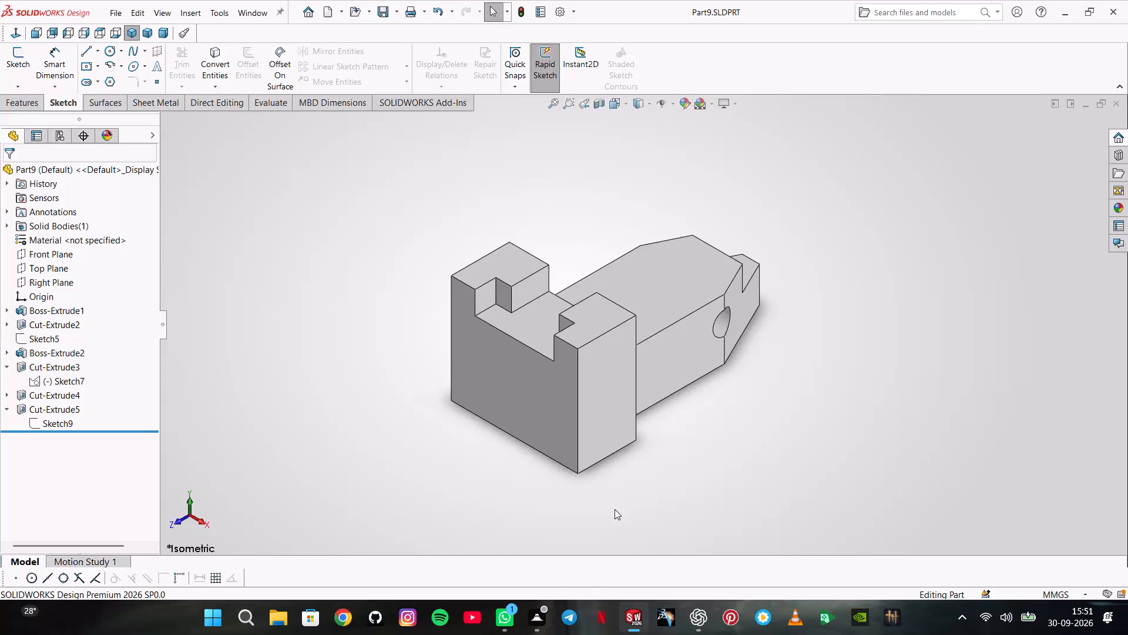
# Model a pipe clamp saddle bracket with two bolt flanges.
# Create a new part document and set its unit system to MMGS (millimeter, gram, second).
pyautogui.click(112, 11)
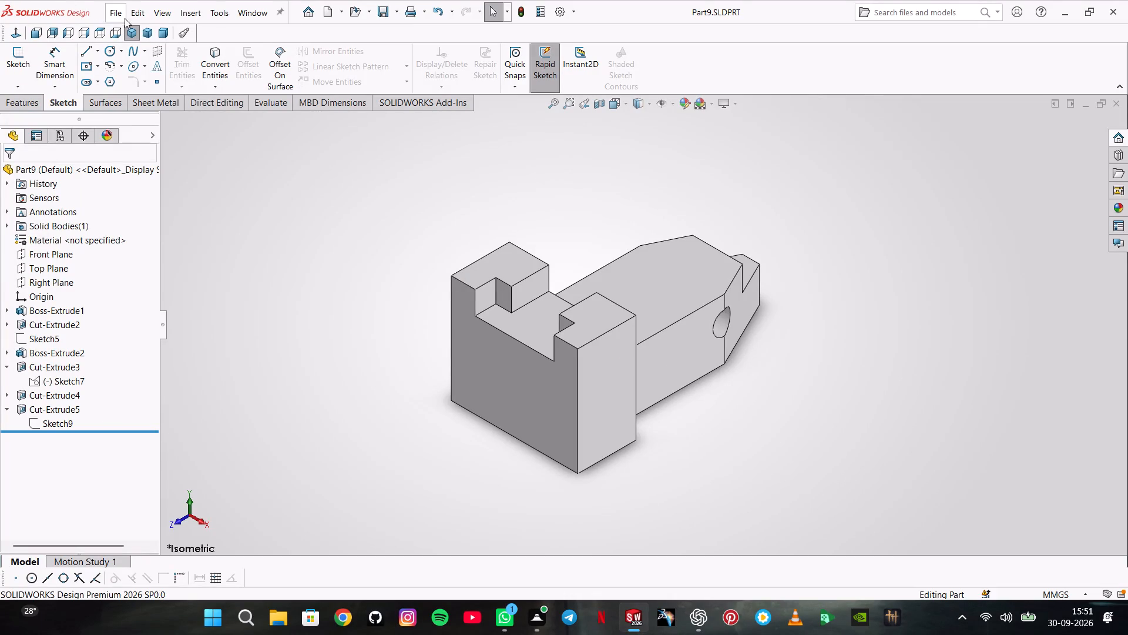
pyautogui.click(171, 32)
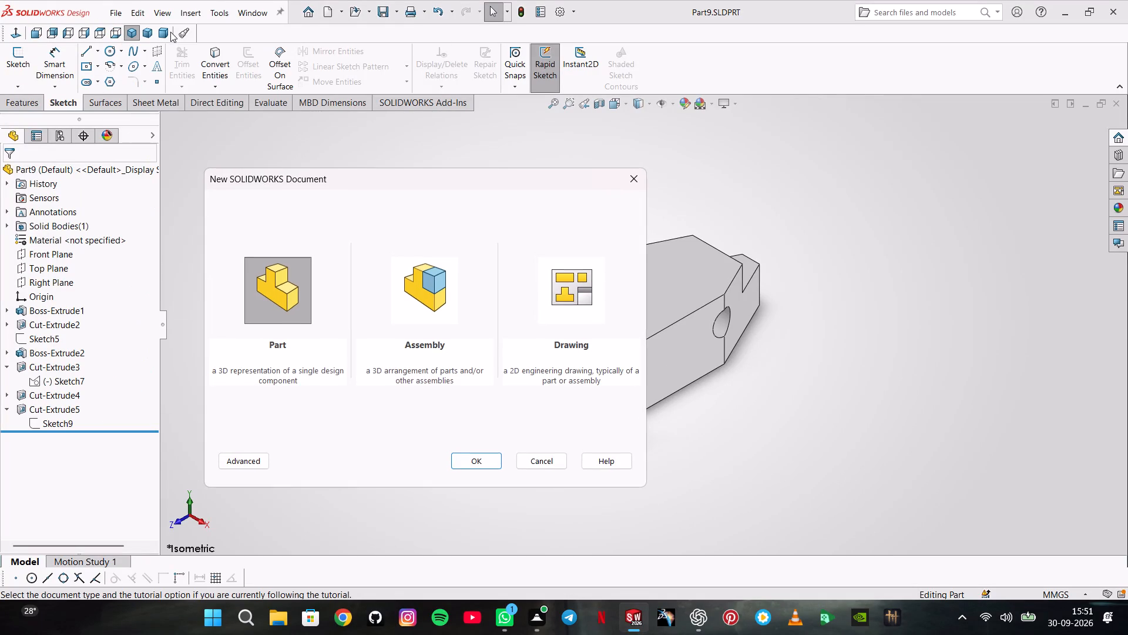
pyautogui.click(478, 459)
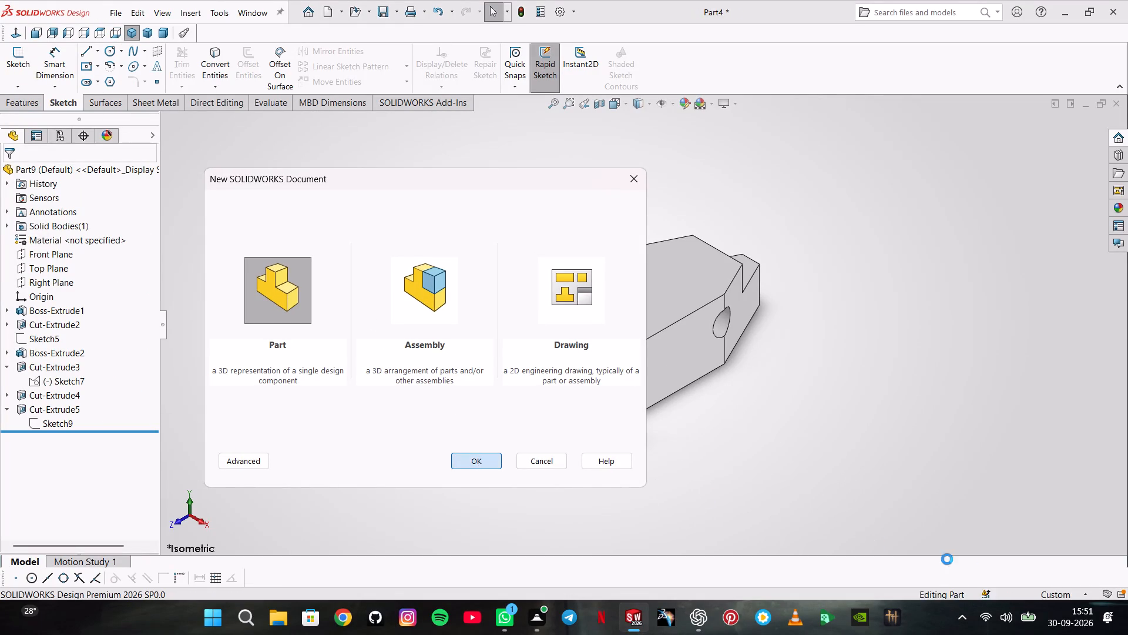
pyautogui.click(1057, 588)
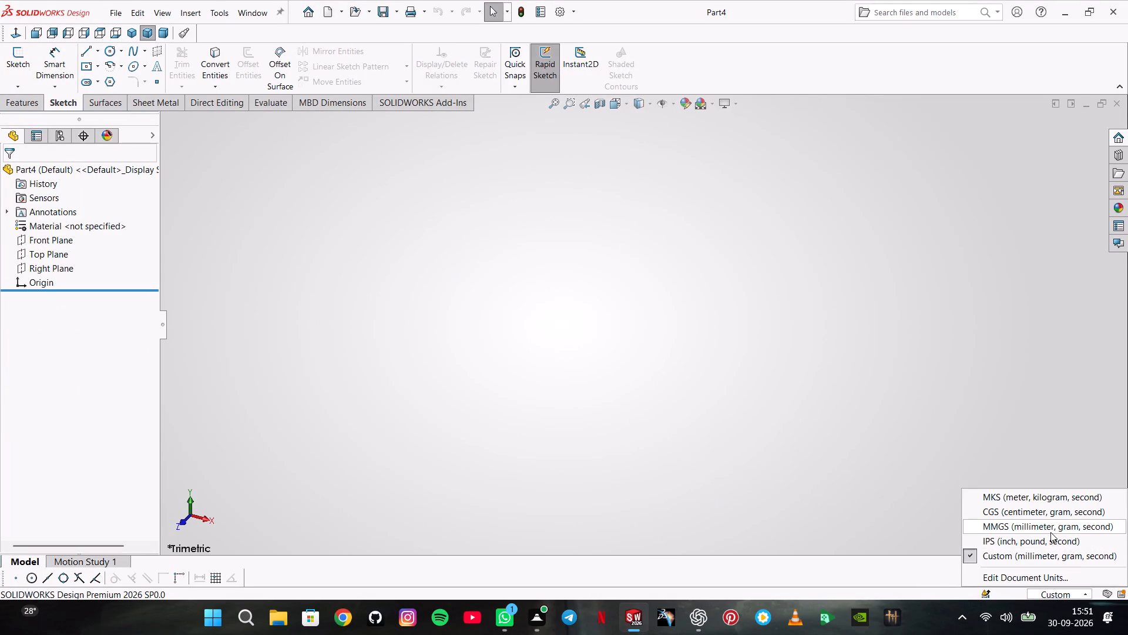
pyautogui.click(1050, 532)
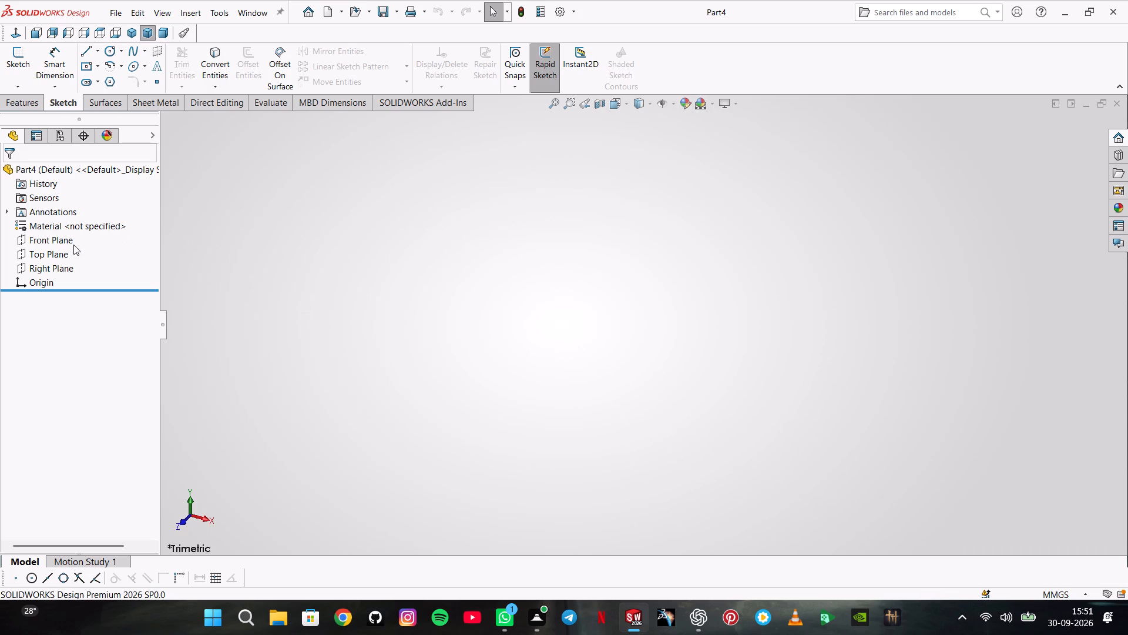
# Start a sketch on the Top Plane and draw a center rectangle about 220 mm wide, centred on the origin.
pyautogui.click(63, 250)
pyautogui.click(77, 237)
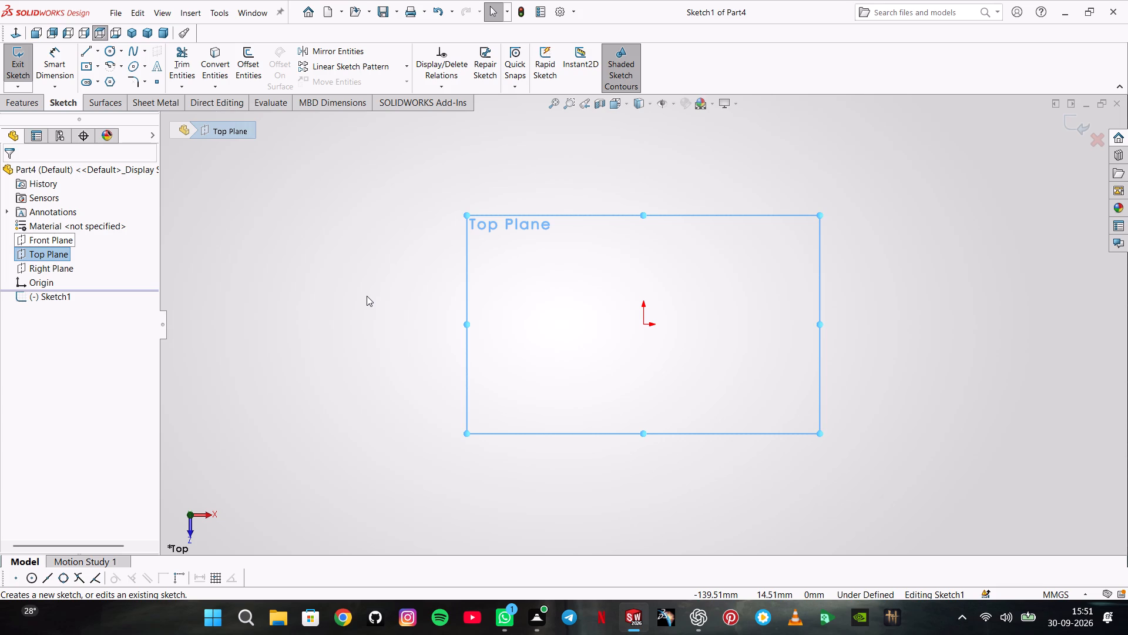
pyautogui.click(91, 68)
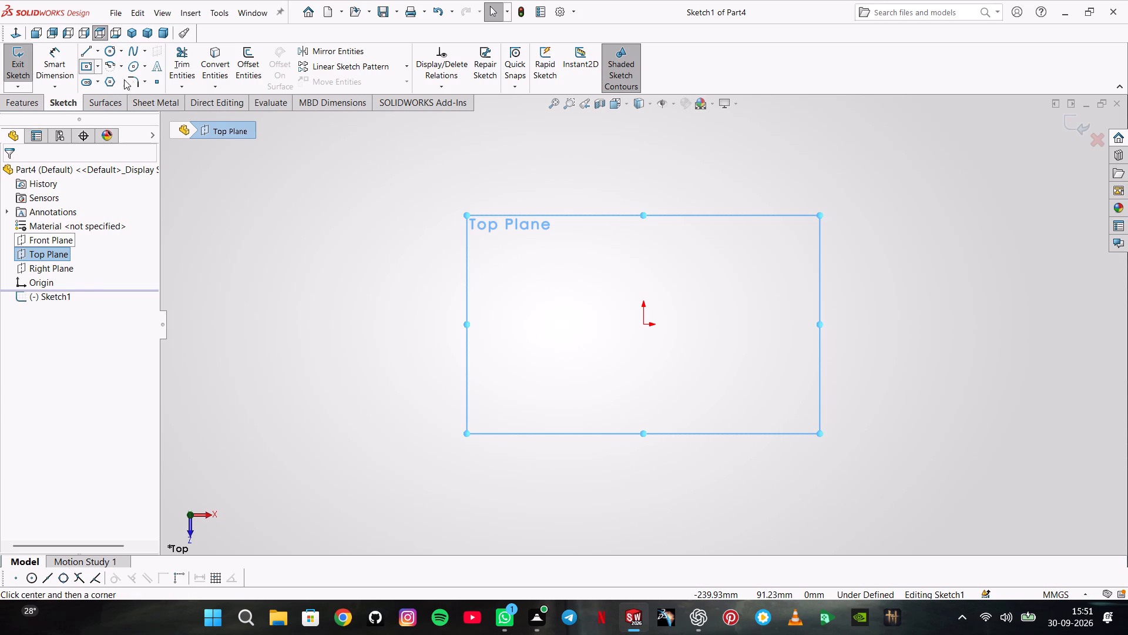
pyautogui.click(643, 325)
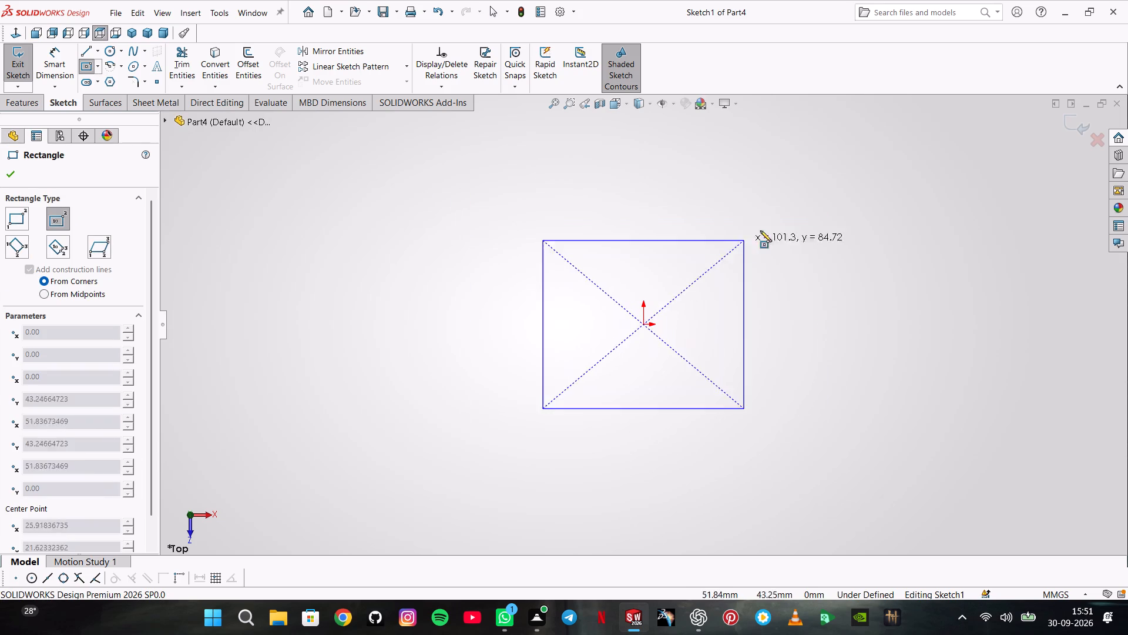
pyautogui.click(861, 172)
# Dimension the rectangle's upper horizontal edge to 110 mm.
pyautogui.click(70, 56)
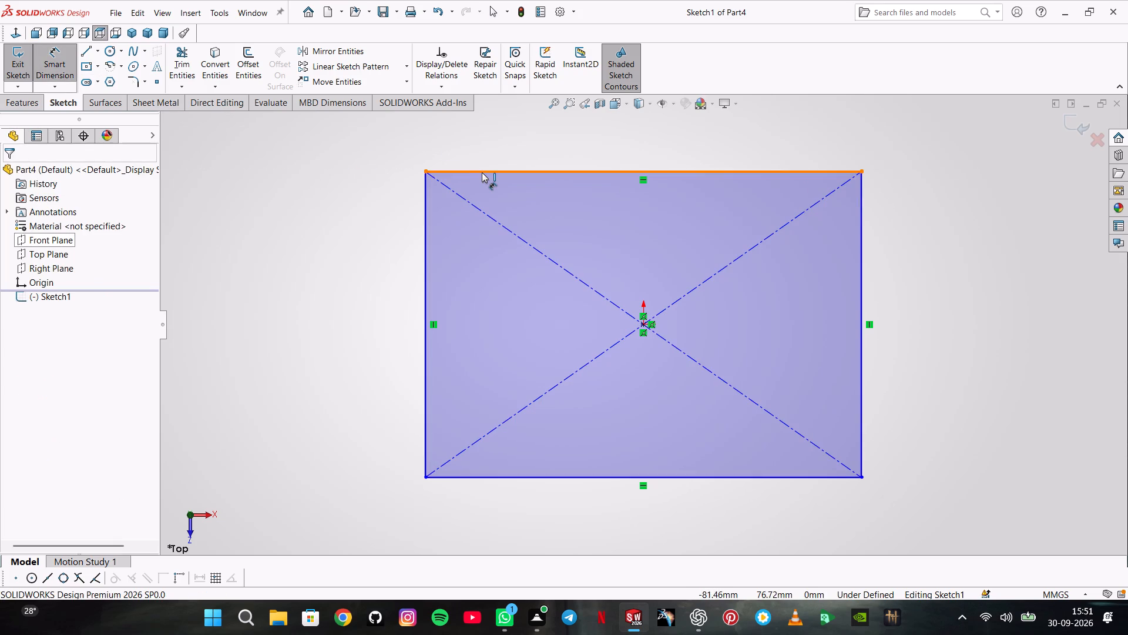
pyautogui.click(485, 173)
pyautogui.click(608, 151)
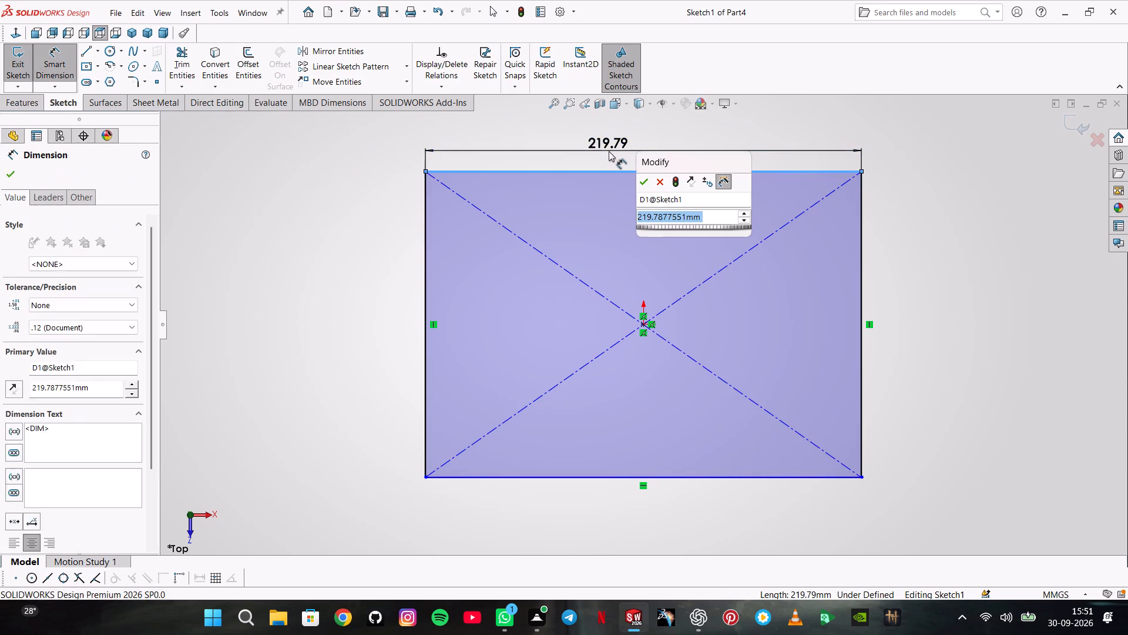
pyautogui.write('110')
pyautogui.press('Return')
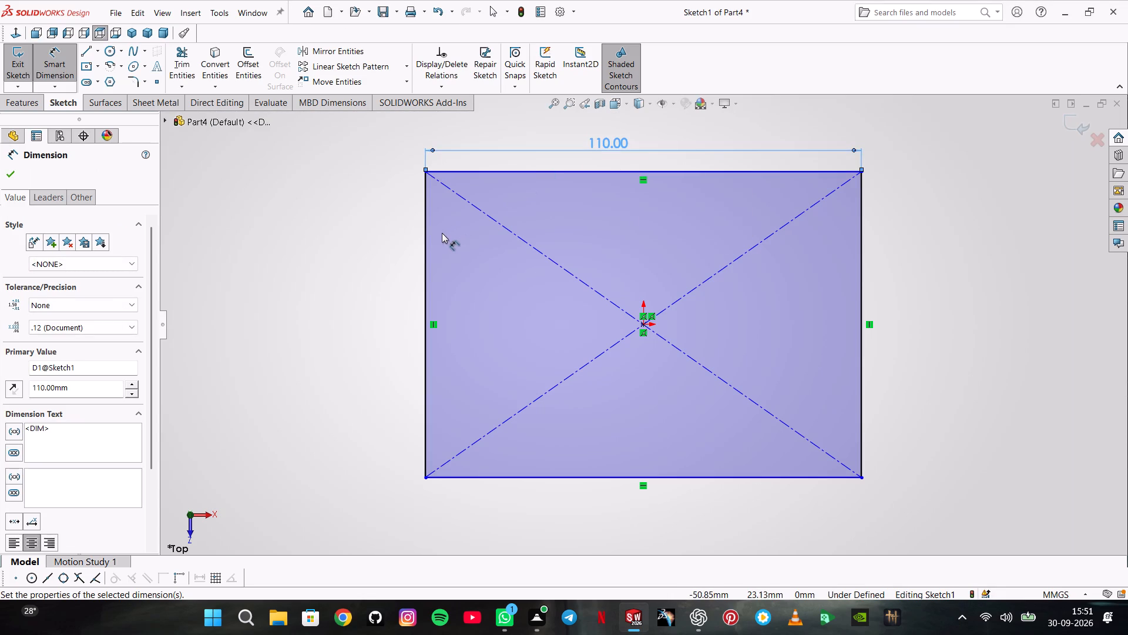
# Add a dimension to the rectangle's left vertical edge and open its value for editing.
pyautogui.click(426, 239)
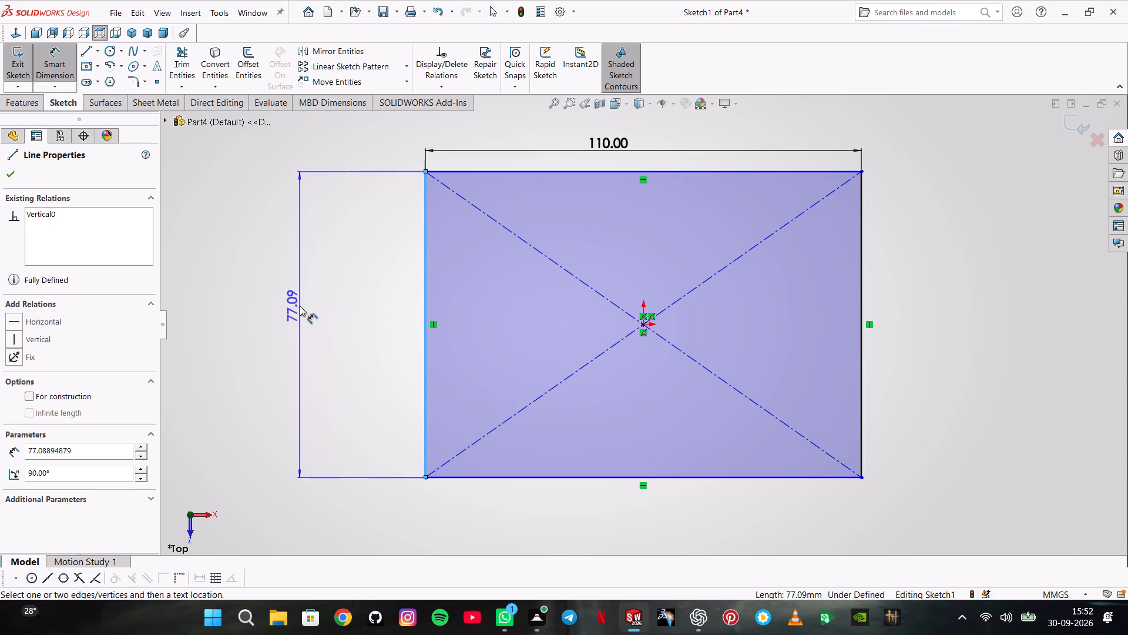
pyautogui.click(310, 286)
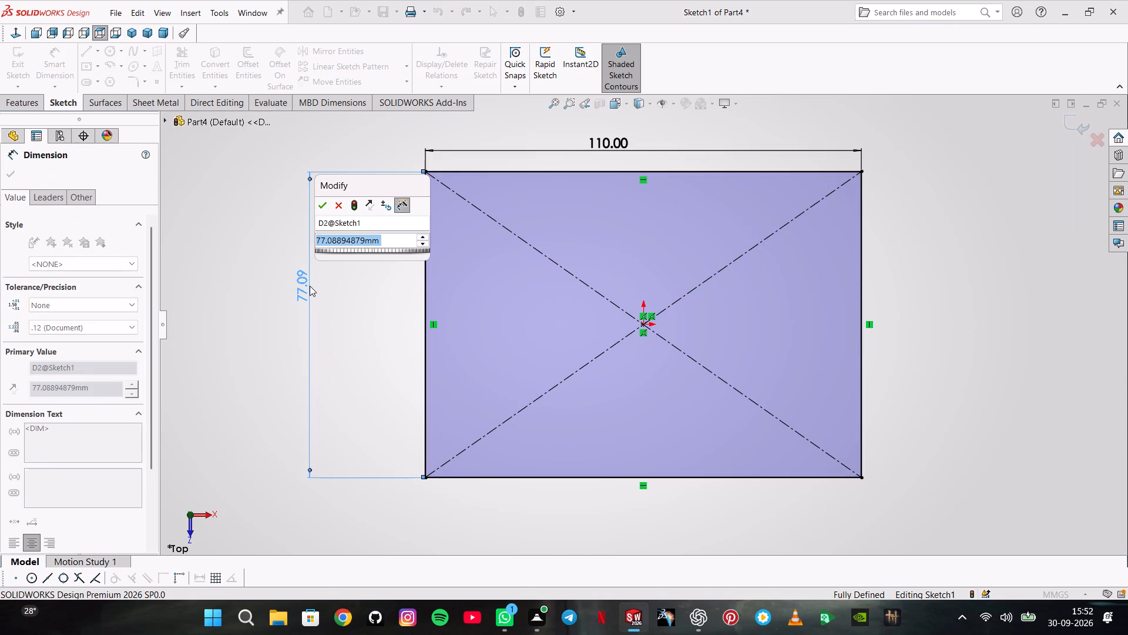
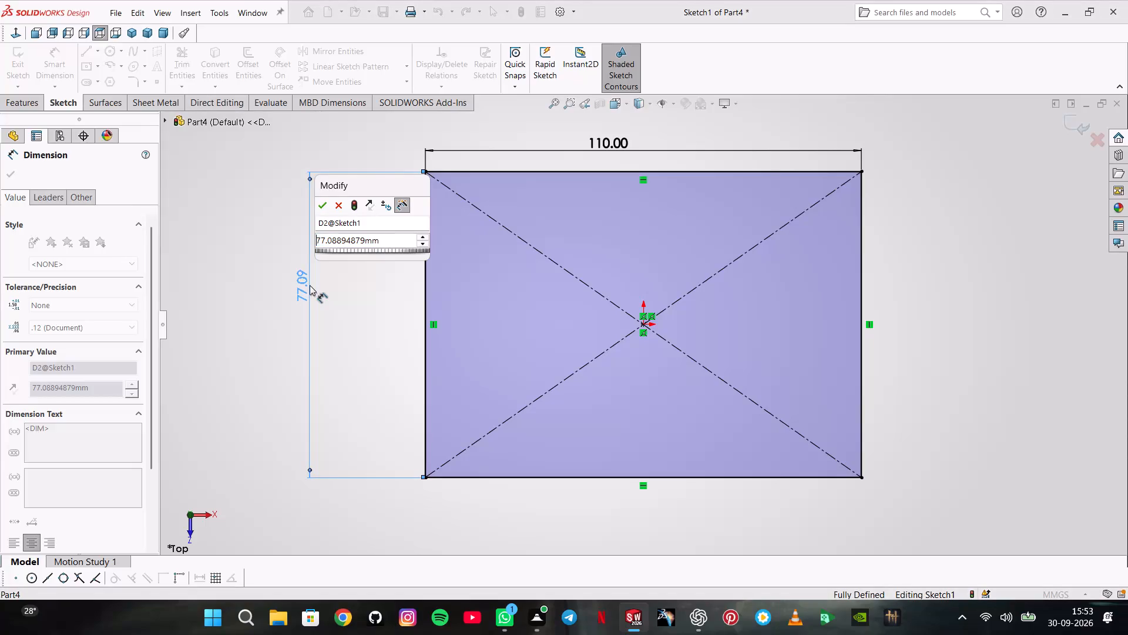
# Set the rectangle's left vertical edge dimension to 6 mm.
pyautogui.press('6')
pyautogui.press('Return')
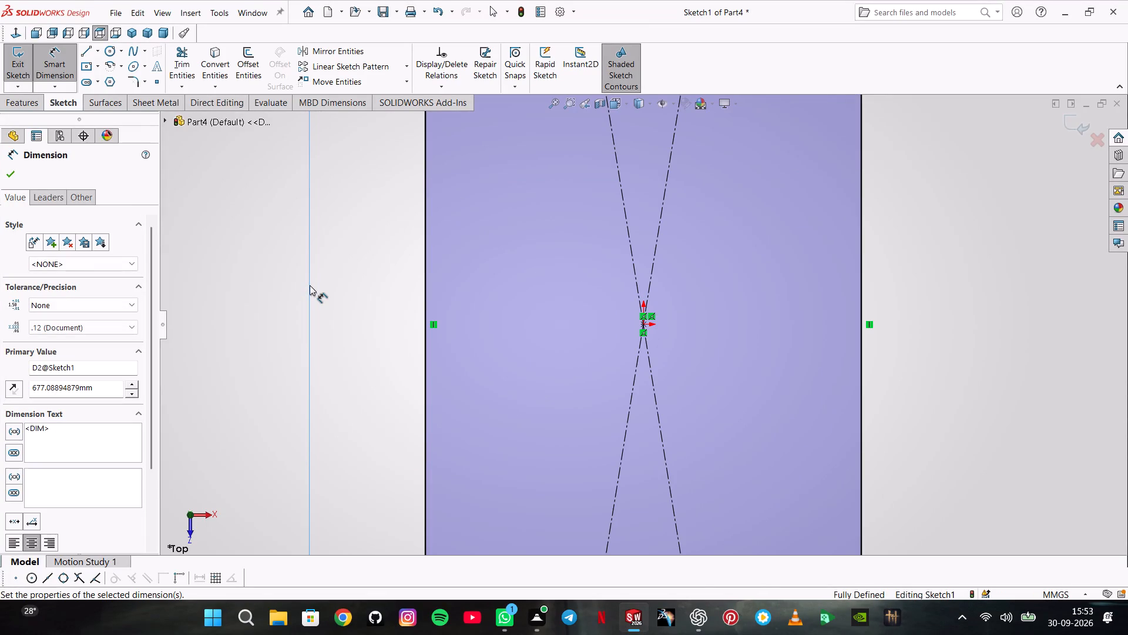
pyautogui.scroll(4, 310, 283)
pyautogui.doubleClick(483, 183)
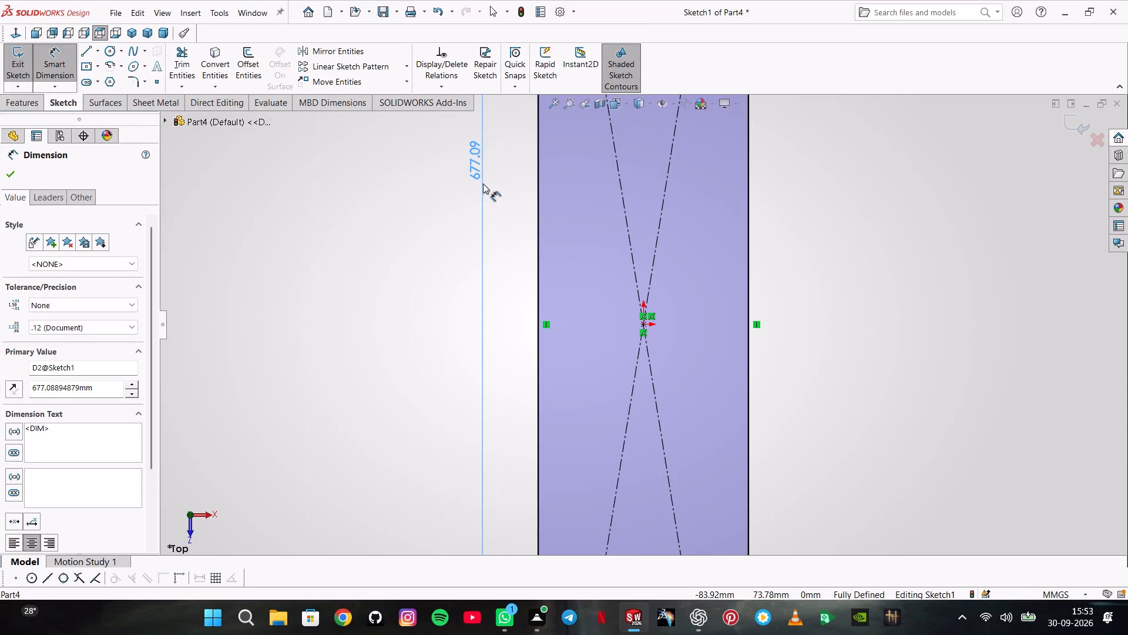
pyautogui.press('6')
pyautogui.press('Return')
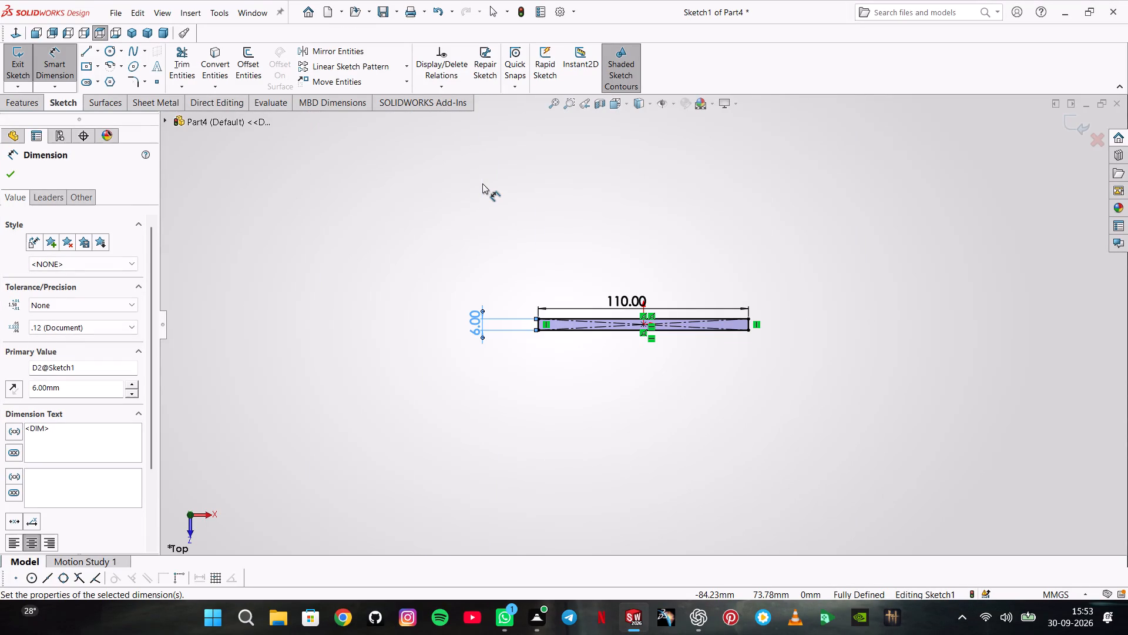
# Draw two vertical lines spanning the rectangle's height, one about 22.5 mm left of the origin and one on the right side of the origin.
pyautogui.scroll(-5, 664, 310)
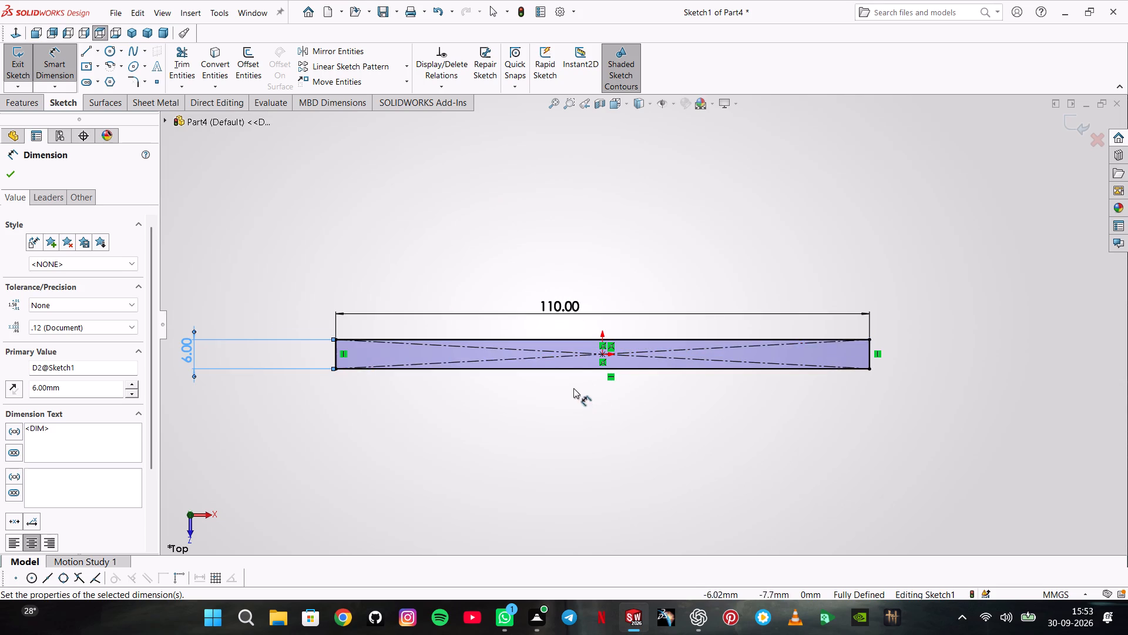
pyautogui.click(80, 49)
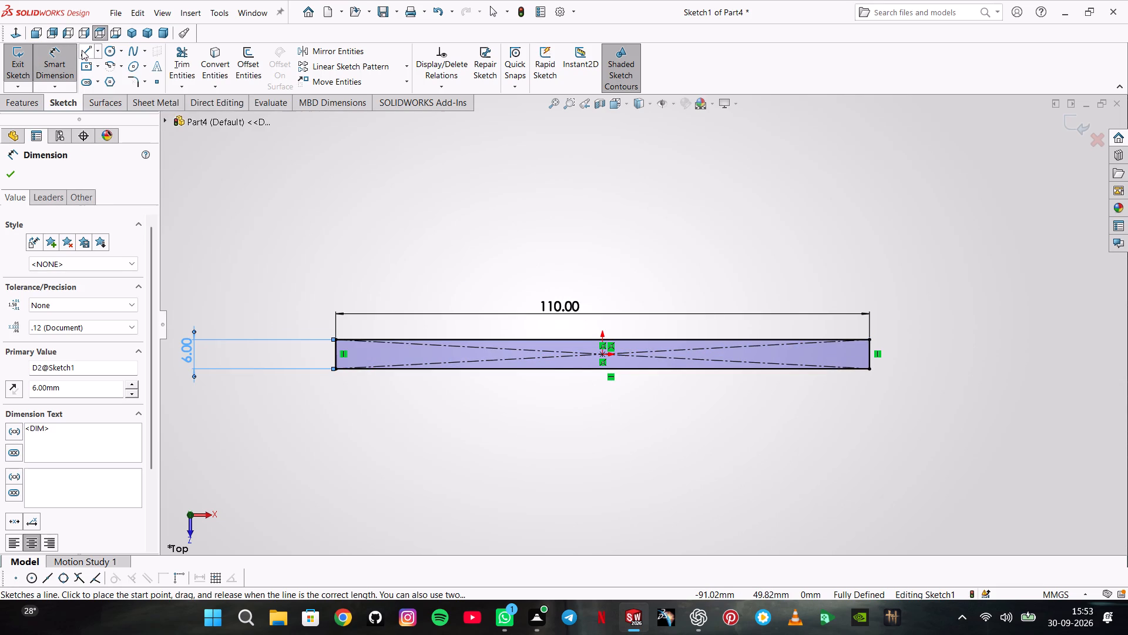
pyautogui.click(493, 341)
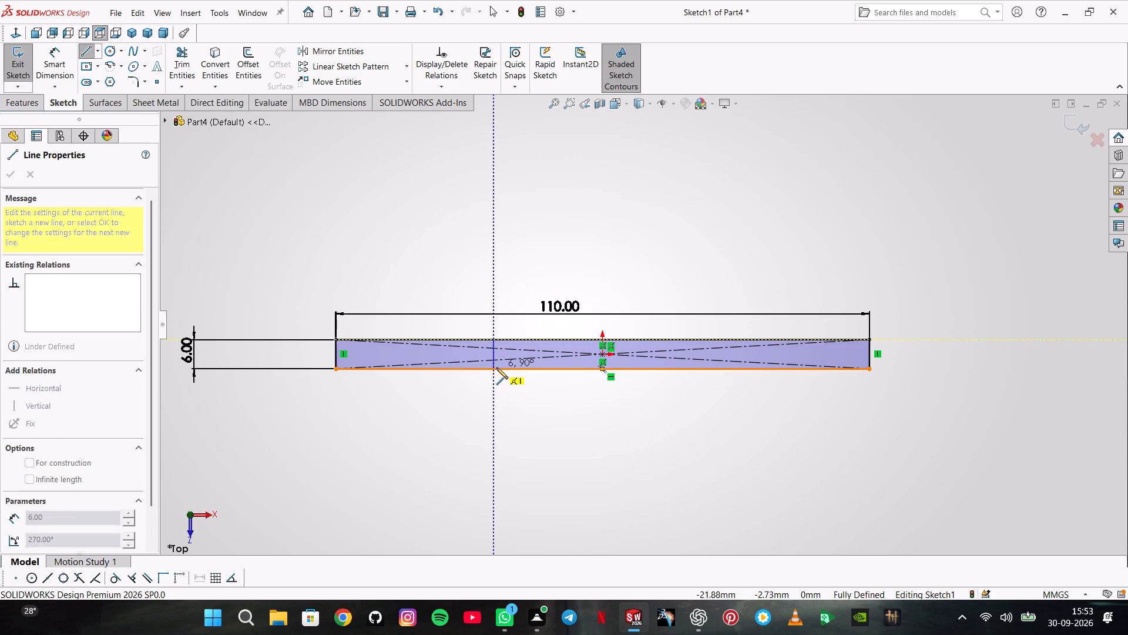
pyautogui.click(496, 367)
pyautogui.doubleClick(515, 392)
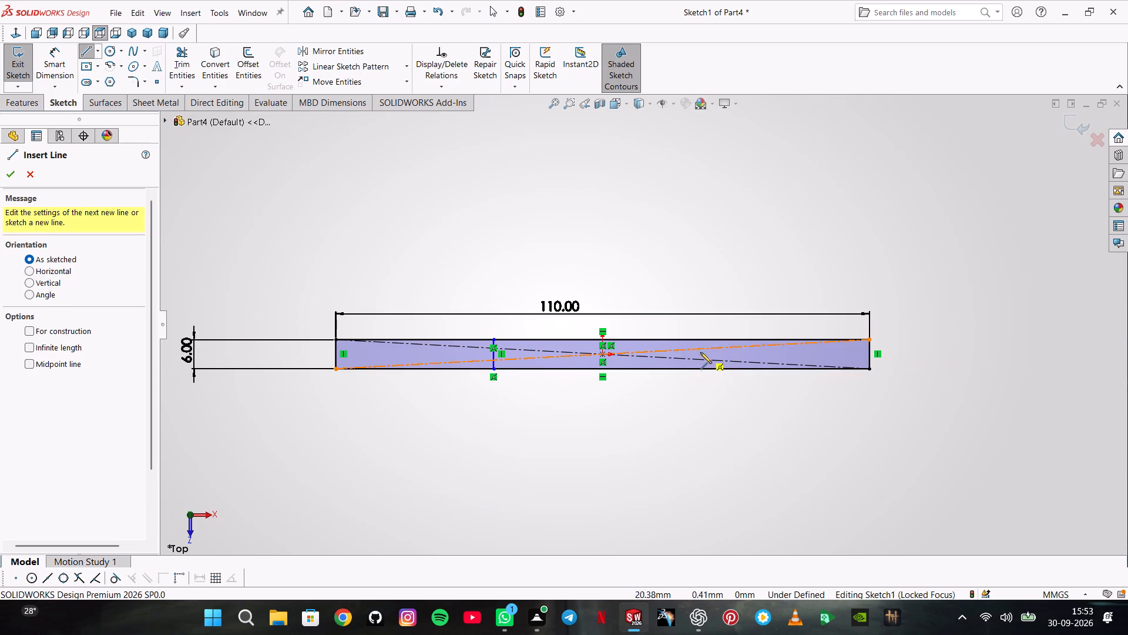
pyautogui.click(697, 341)
pyautogui.click(699, 369)
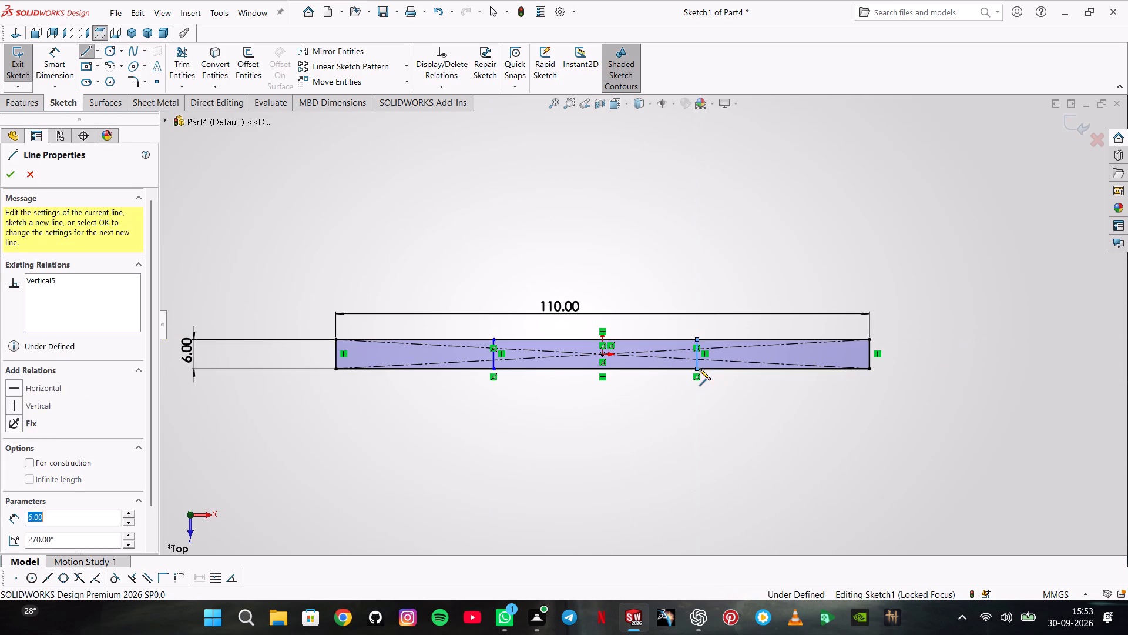
pyautogui.doubleClick(680, 388)
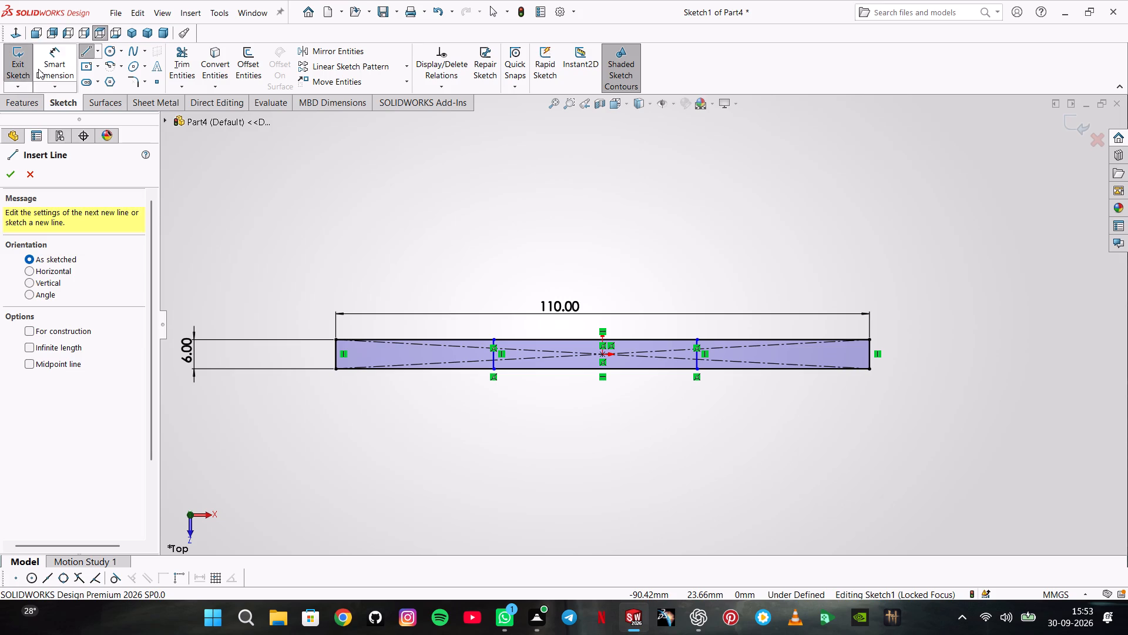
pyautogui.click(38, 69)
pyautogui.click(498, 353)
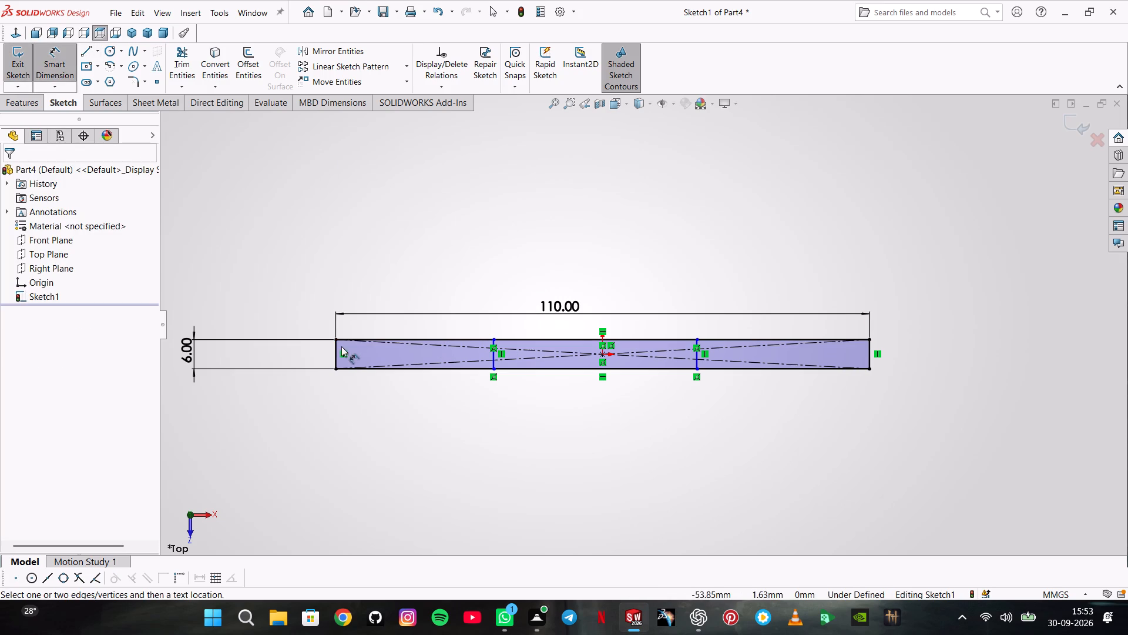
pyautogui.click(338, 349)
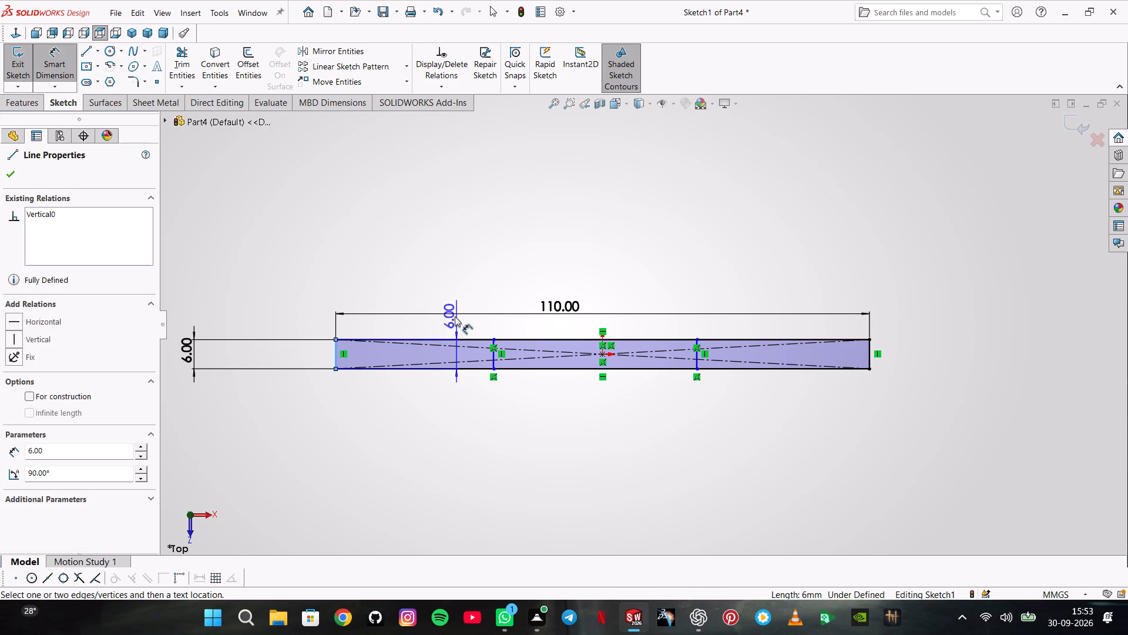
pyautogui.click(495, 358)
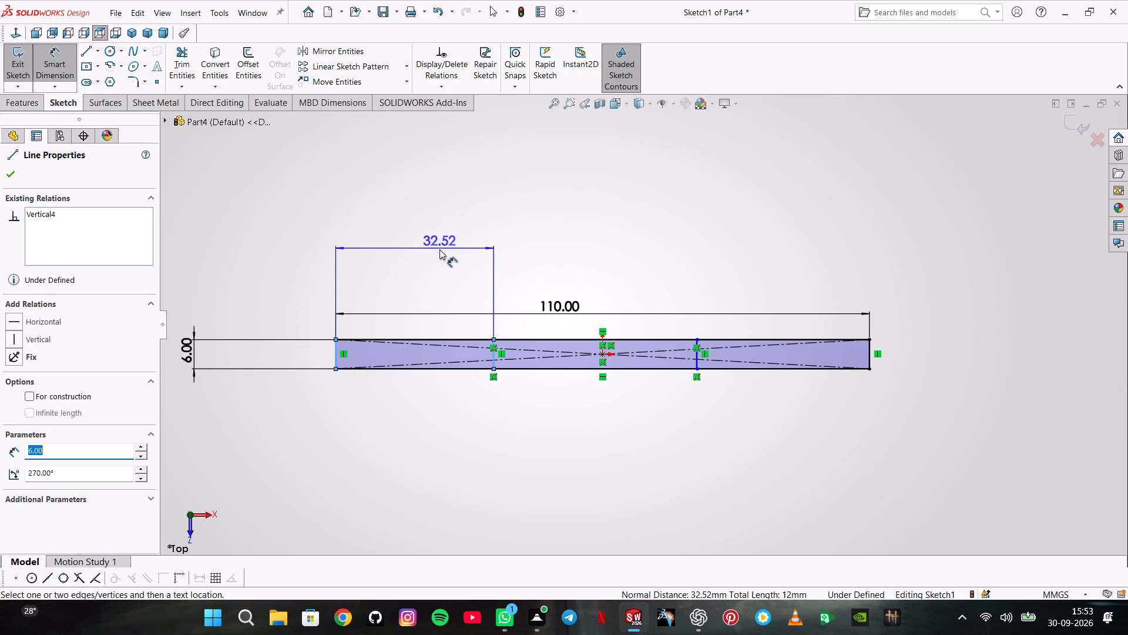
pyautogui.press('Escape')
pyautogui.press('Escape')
# Dimension the left inner vertical line to the origin at 65/2 (32.5 mm).
pyautogui.click(495, 356)
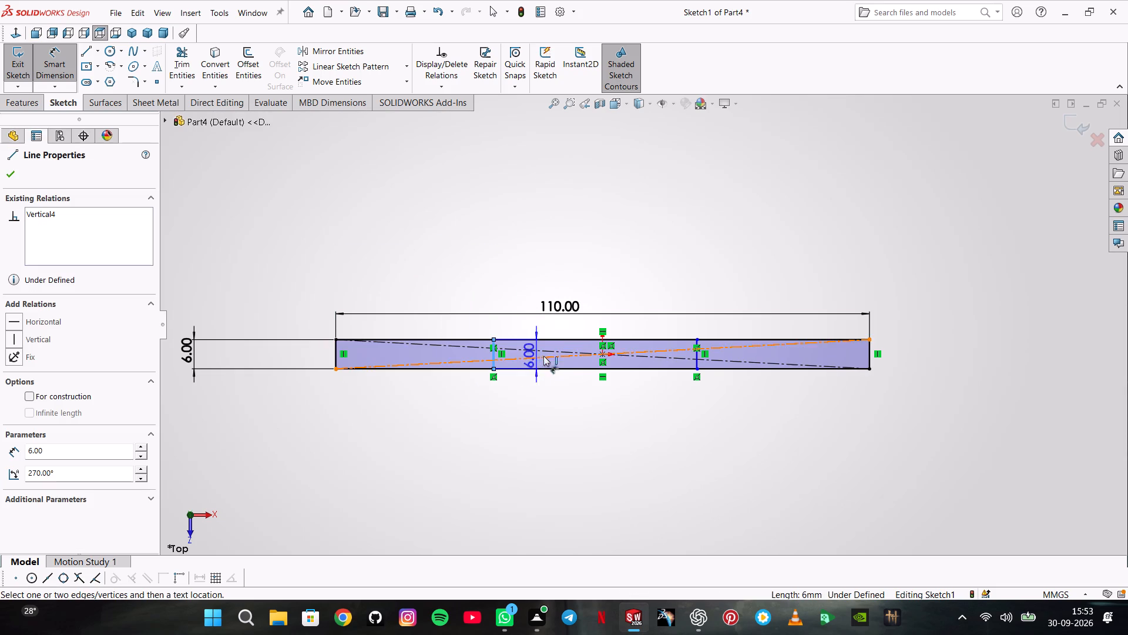
pyautogui.click(602, 355)
pyautogui.click(539, 235)
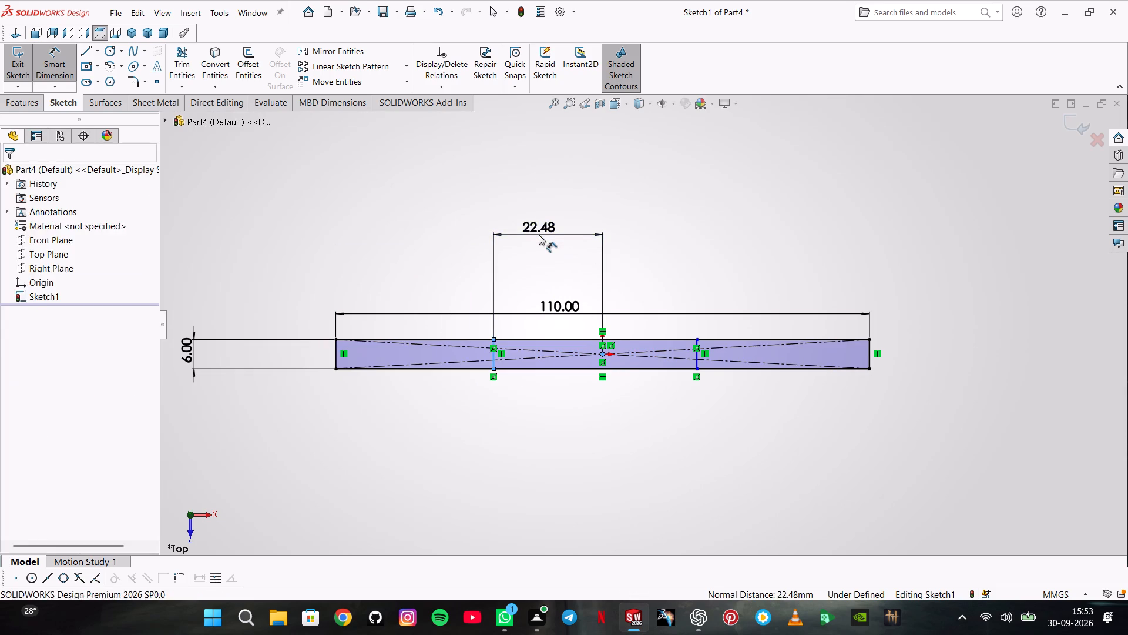
pyautogui.write('65/2')
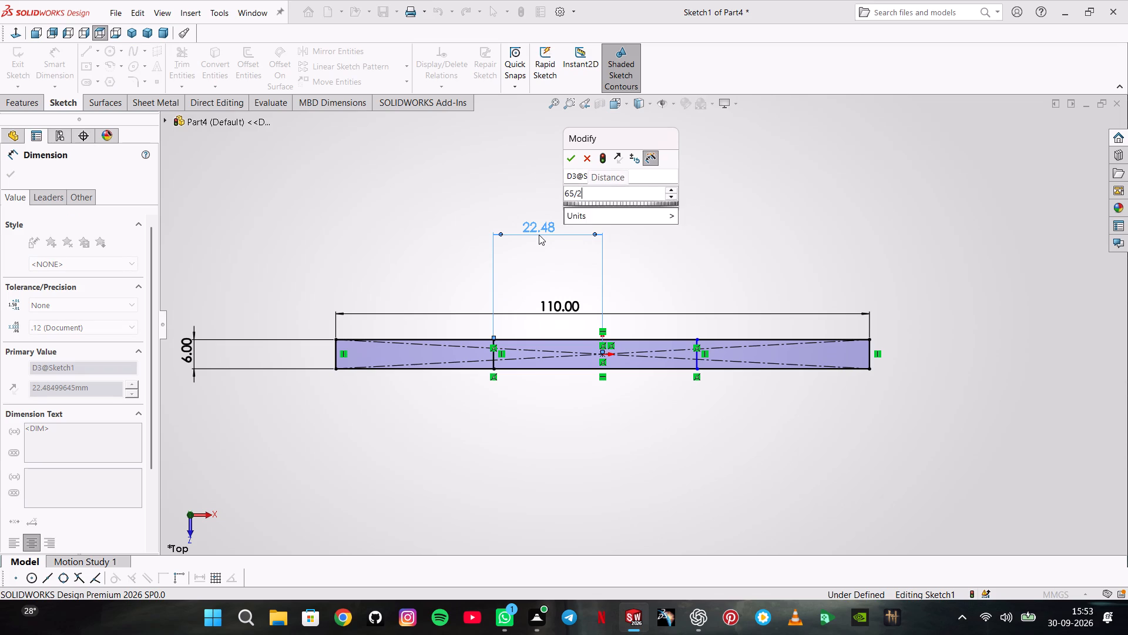
pyautogui.press('Return')
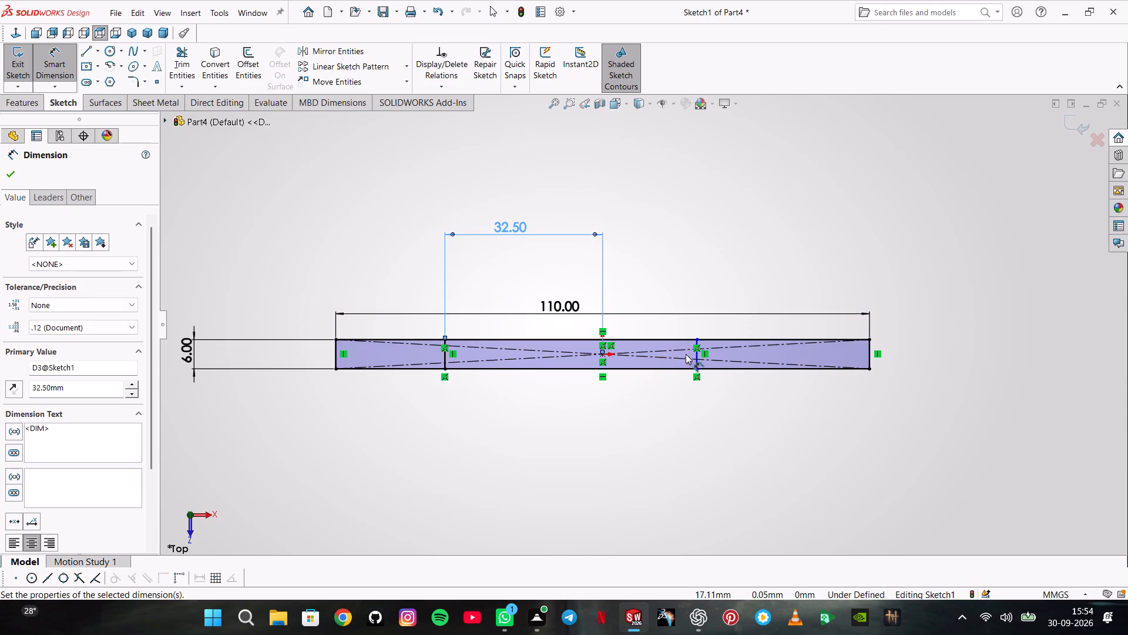
pyautogui.press('Escape')
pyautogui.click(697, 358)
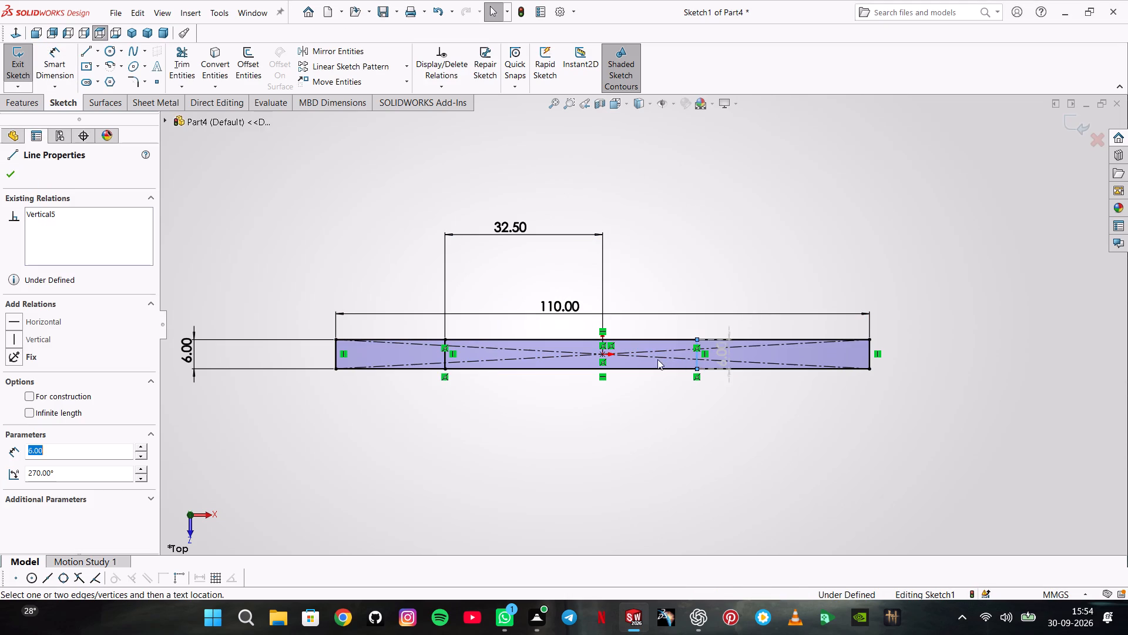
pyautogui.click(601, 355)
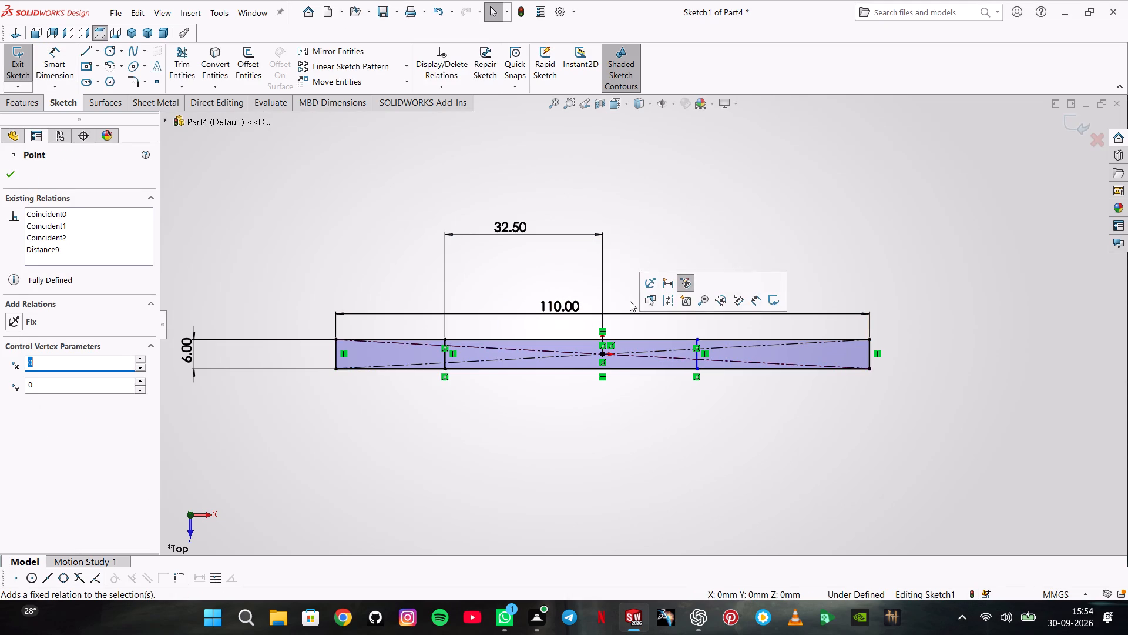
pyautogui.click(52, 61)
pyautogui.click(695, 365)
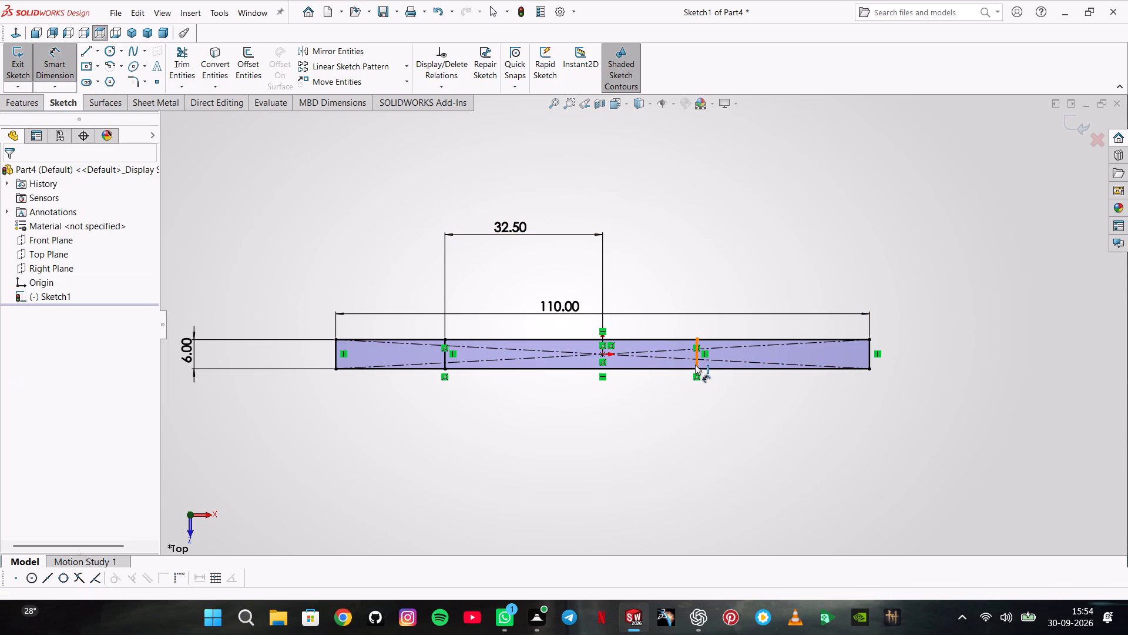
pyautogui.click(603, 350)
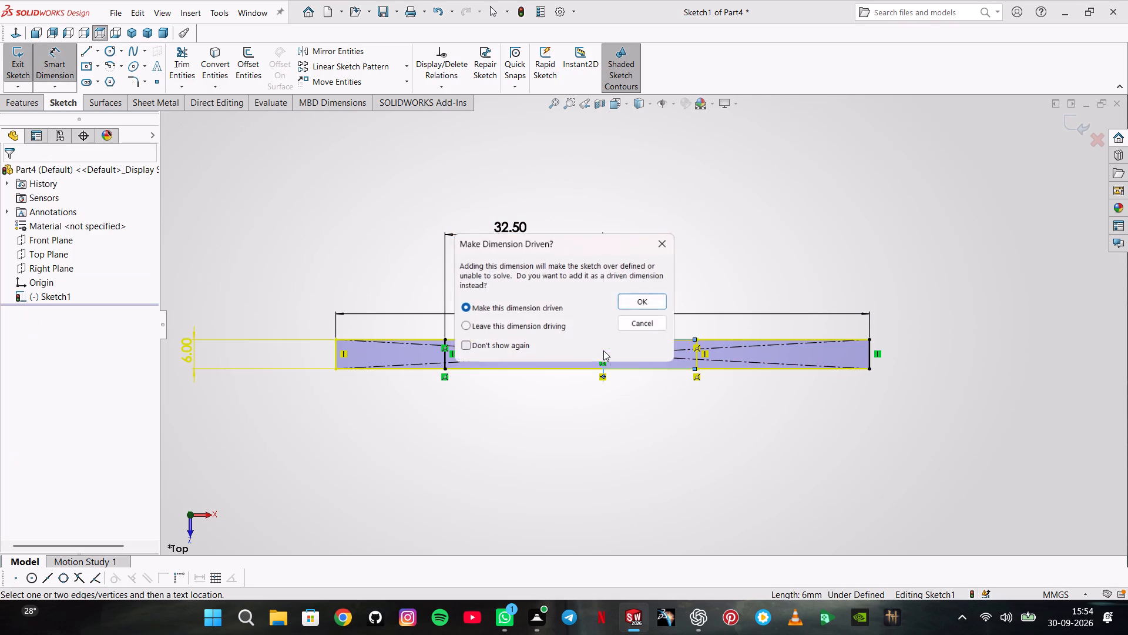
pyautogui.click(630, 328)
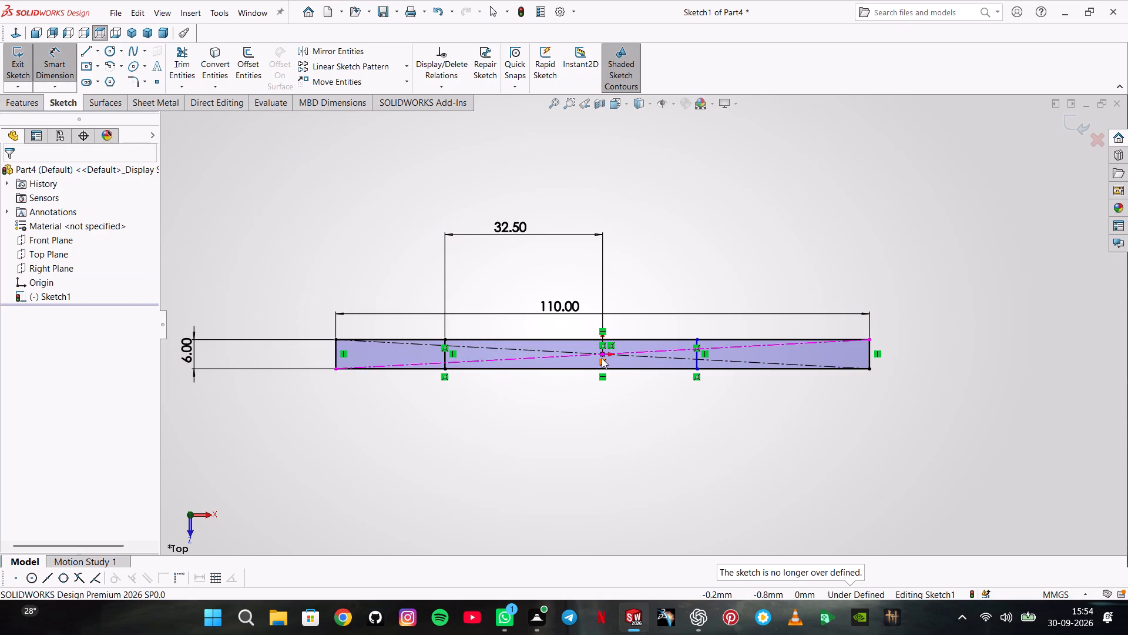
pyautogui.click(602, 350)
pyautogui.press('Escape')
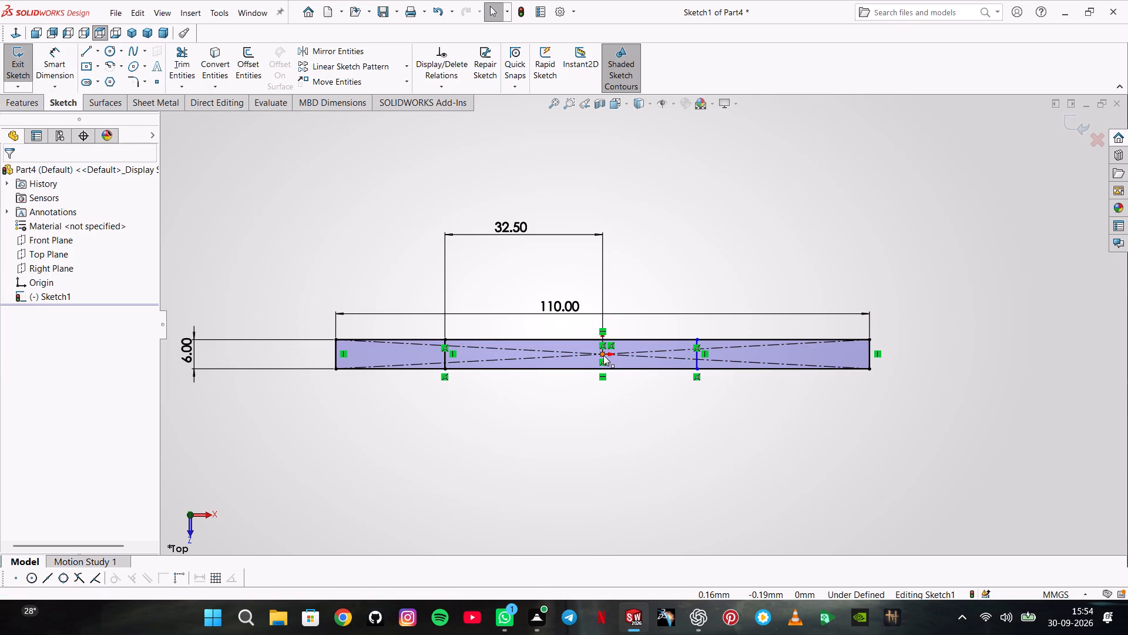
# Dimension the right inner vertical line to the origin at 65/2 (32.5 mm).
pyautogui.click(42, 49)
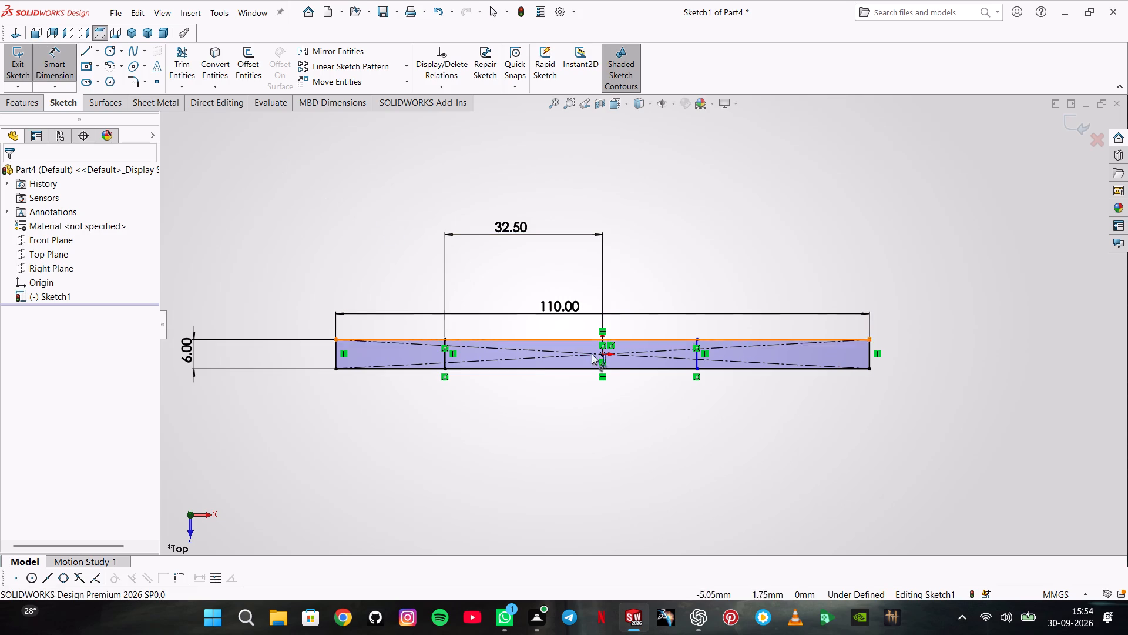
pyautogui.click(603, 353)
pyautogui.click(697, 361)
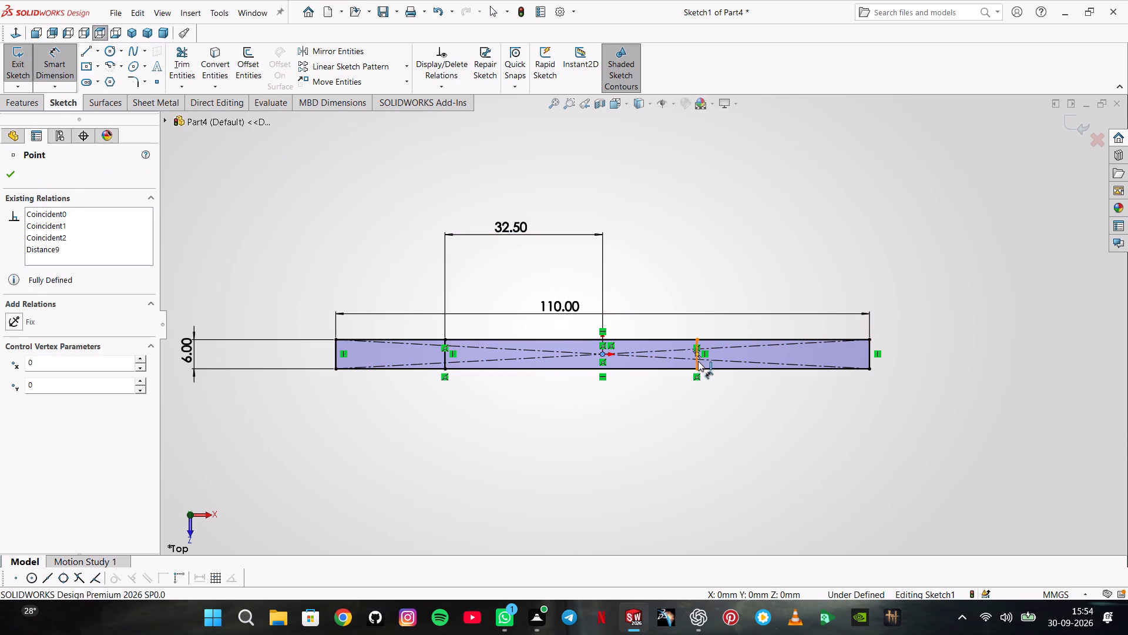
pyautogui.click(669, 242)
pyautogui.write('65/2')
pyautogui.press('Return')
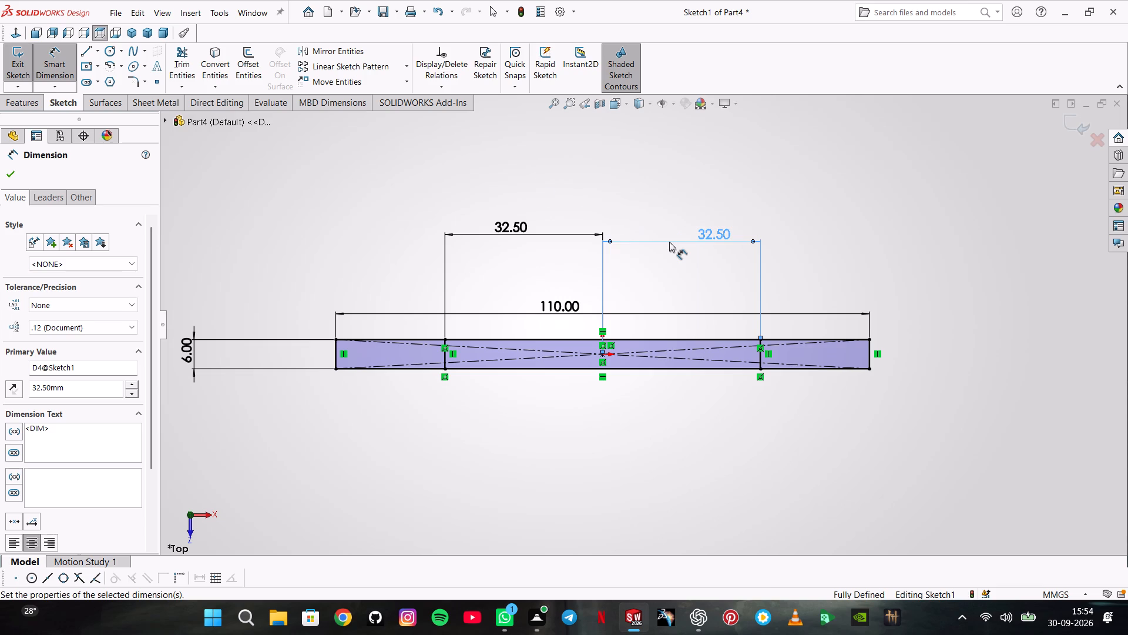
pyautogui.click(5, 180)
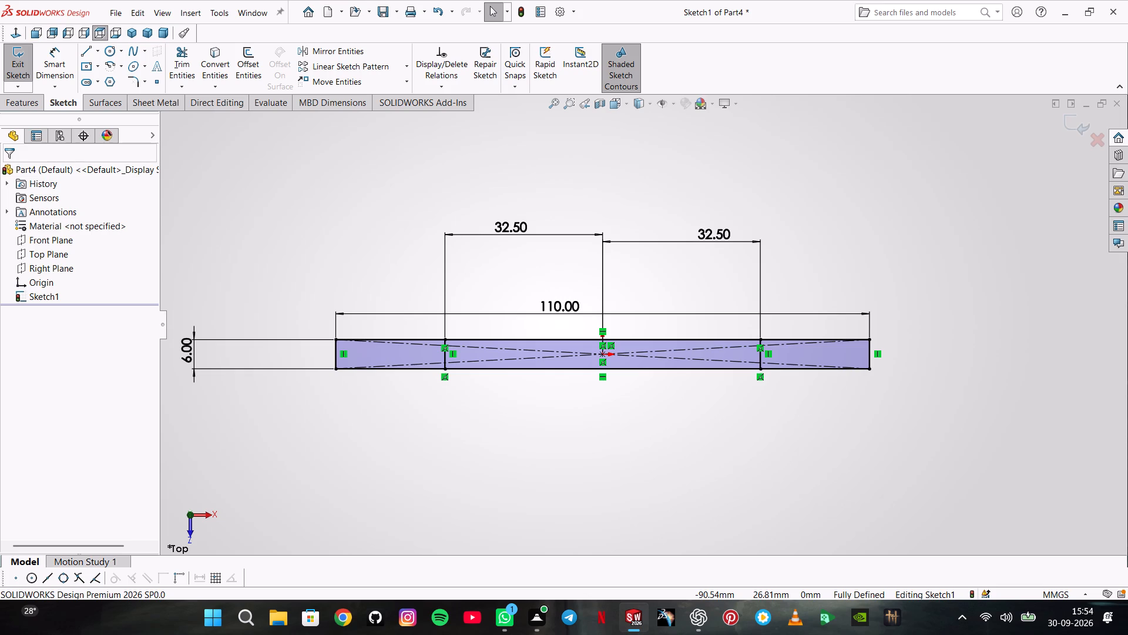
# Power trim the rectangle's edges and diagonals between the two inner vertical lines, leaving a small rectangle at each end.
pyautogui.click(188, 45)
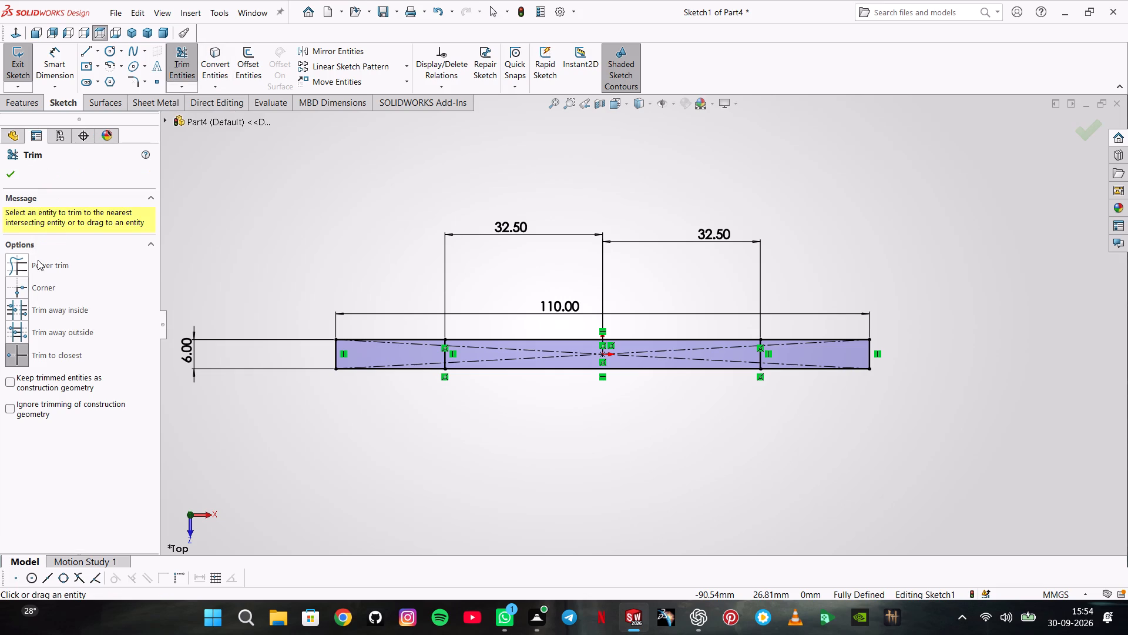
pyautogui.click(38, 261)
pyautogui.moveTo(574, 303); pyautogui.dragTo(687, 285)
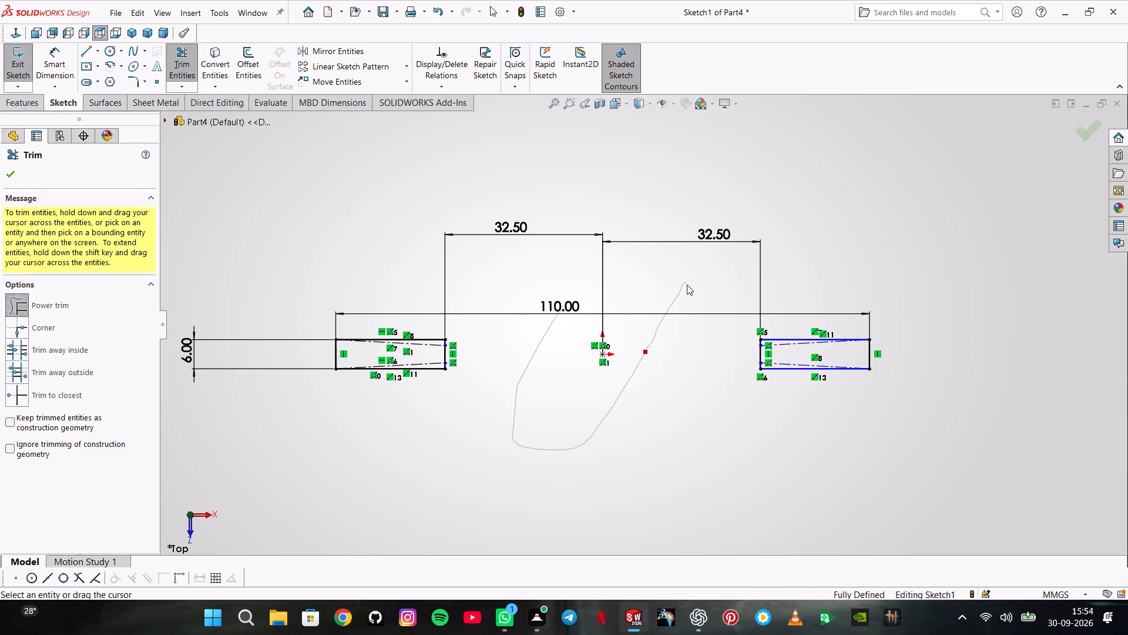
pyautogui.moveTo(687, 285); pyautogui.dragTo(661, 349)
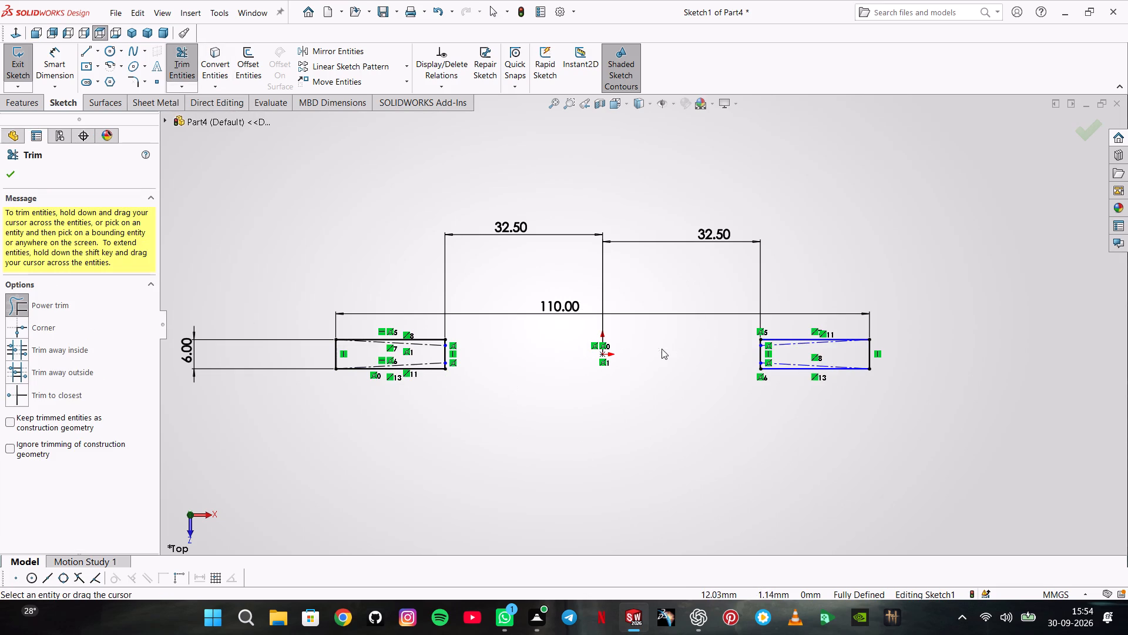
# Remove the leftover diagonal construction lines in both end rectangles with Trim to closest, and exit the sketch.
pyautogui.click(428, 343)
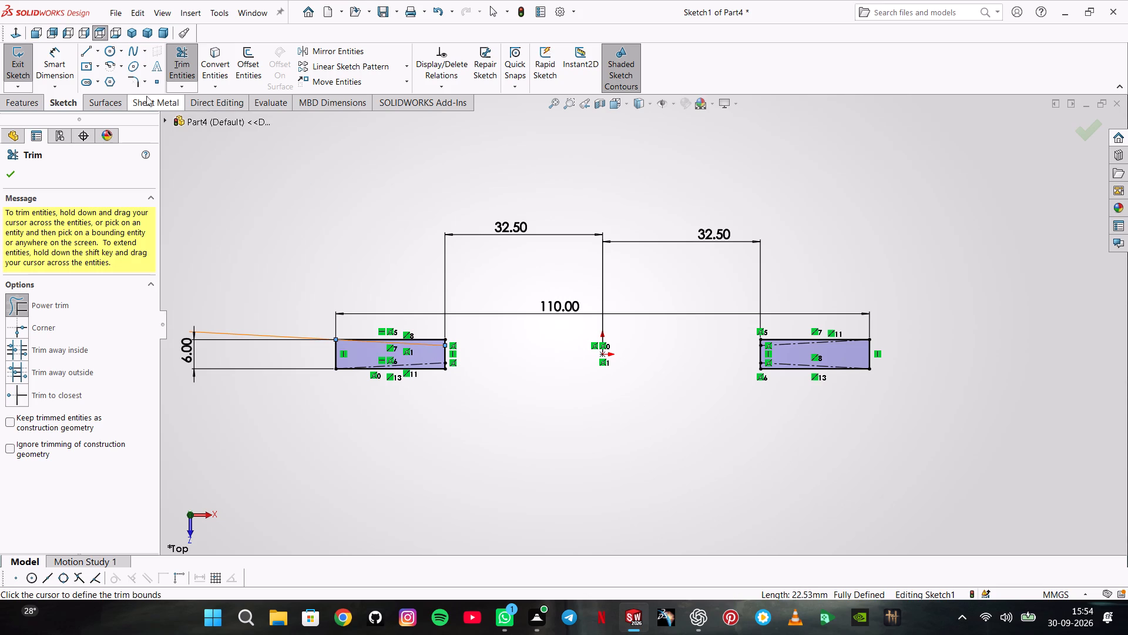
pyautogui.click(45, 392)
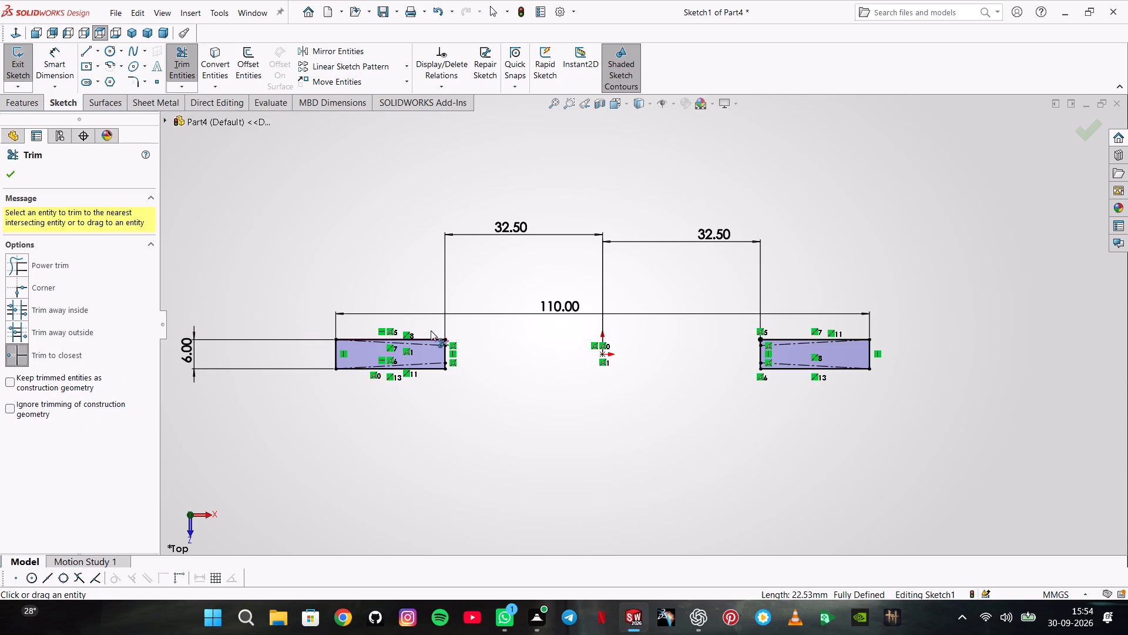
pyautogui.click(425, 343)
pyautogui.click(432, 362)
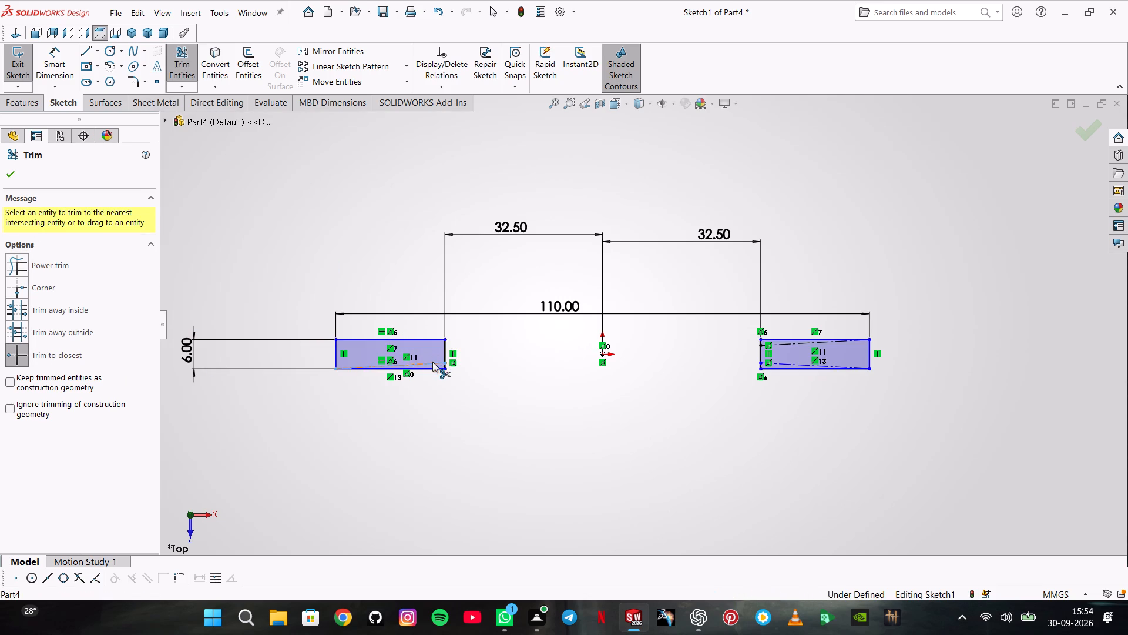
pyautogui.click(781, 344)
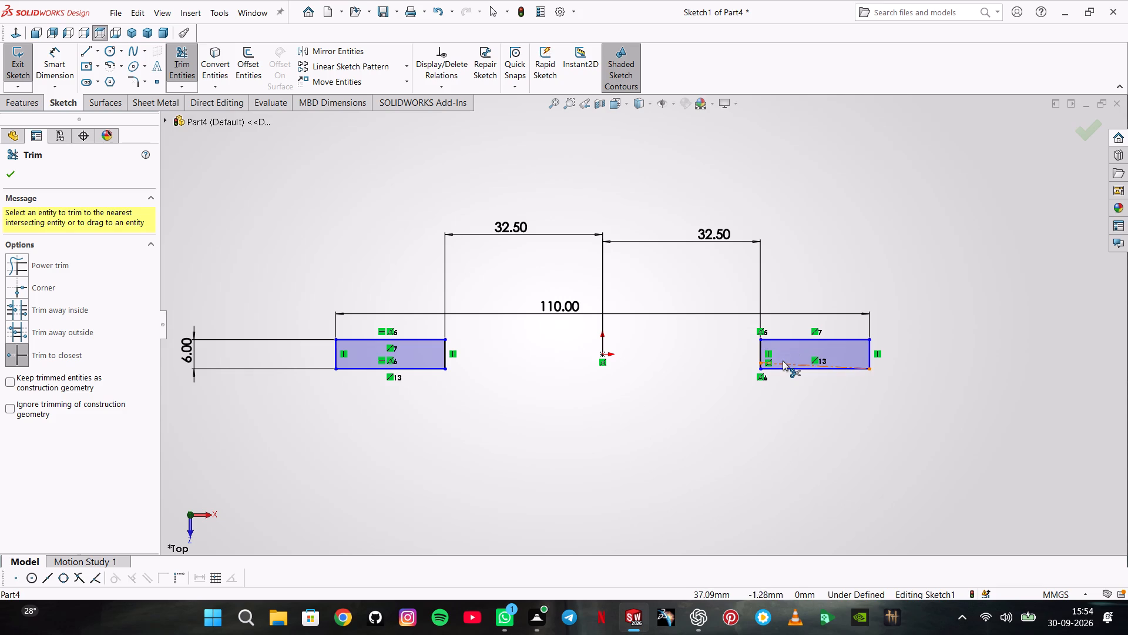
pyautogui.click(784, 362)
pyautogui.click(17, 181)
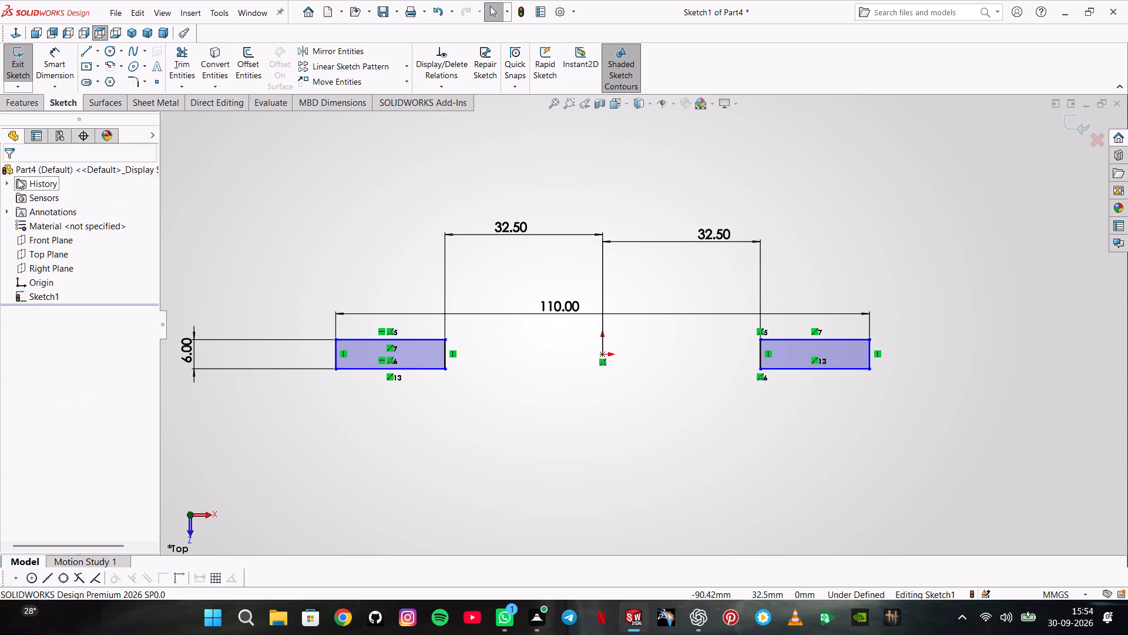
pyautogui.click(19, 57)
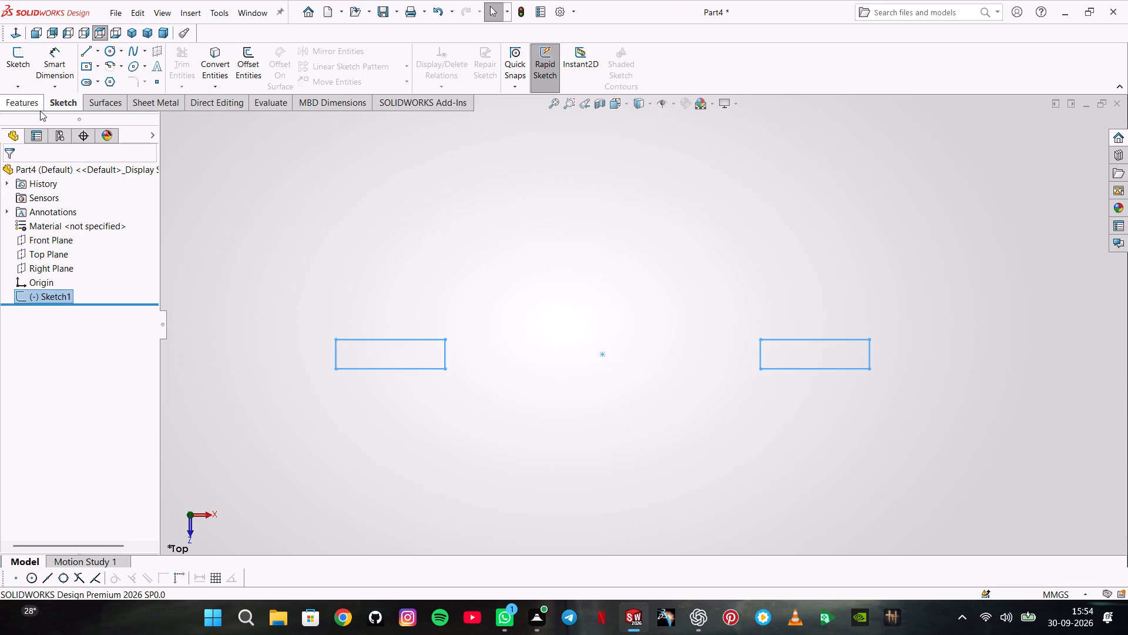
# Extrude both end rectangles as a boss with a Mid Plane depth of 39 mm.
pyautogui.click(40, 111)
pyautogui.click(61, 82)
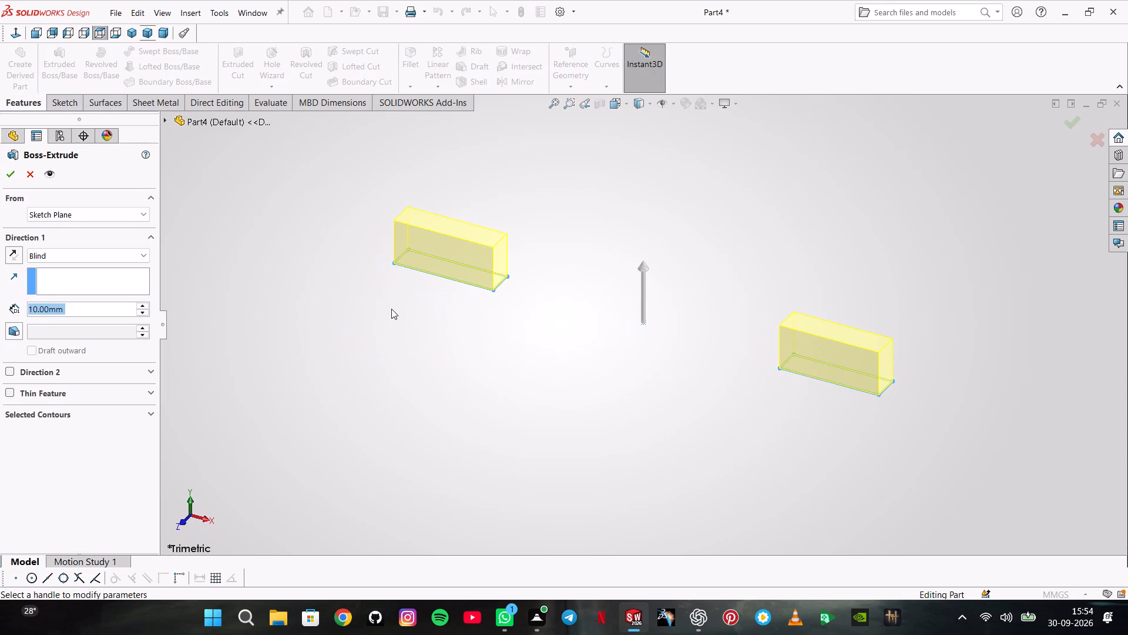
pyautogui.click(134, 250)
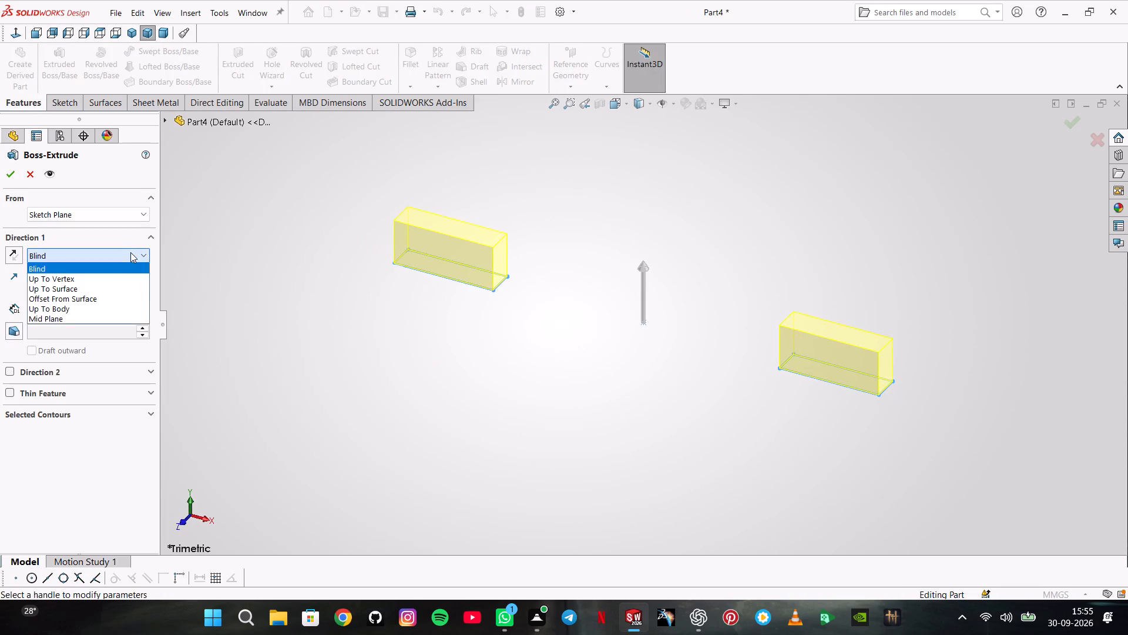
pyautogui.click(96, 315)
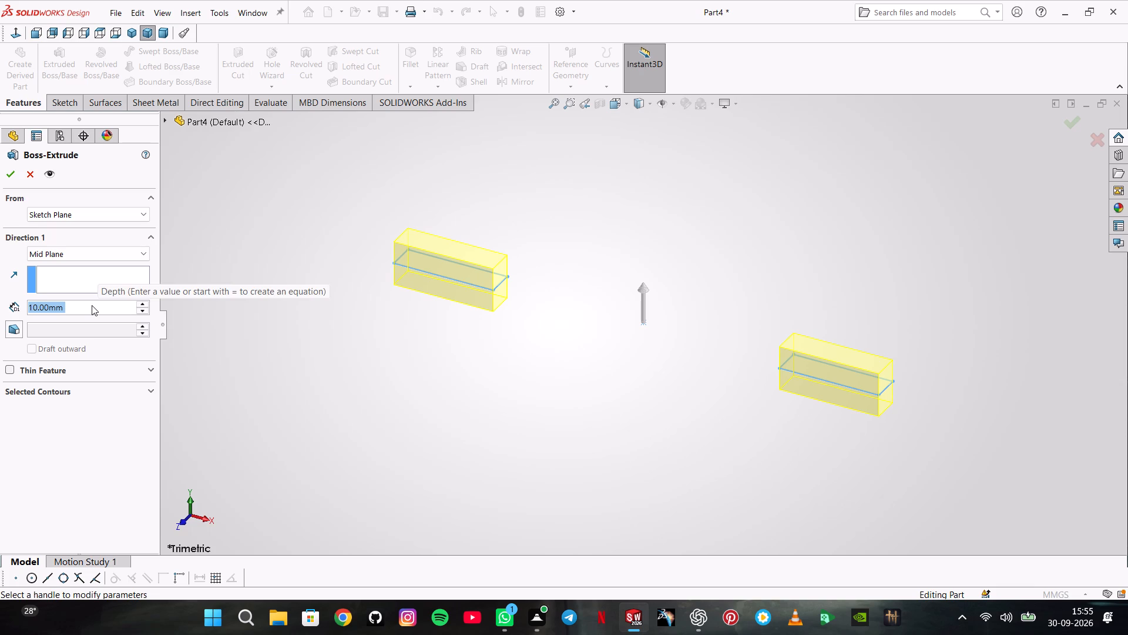
pyautogui.write('69')
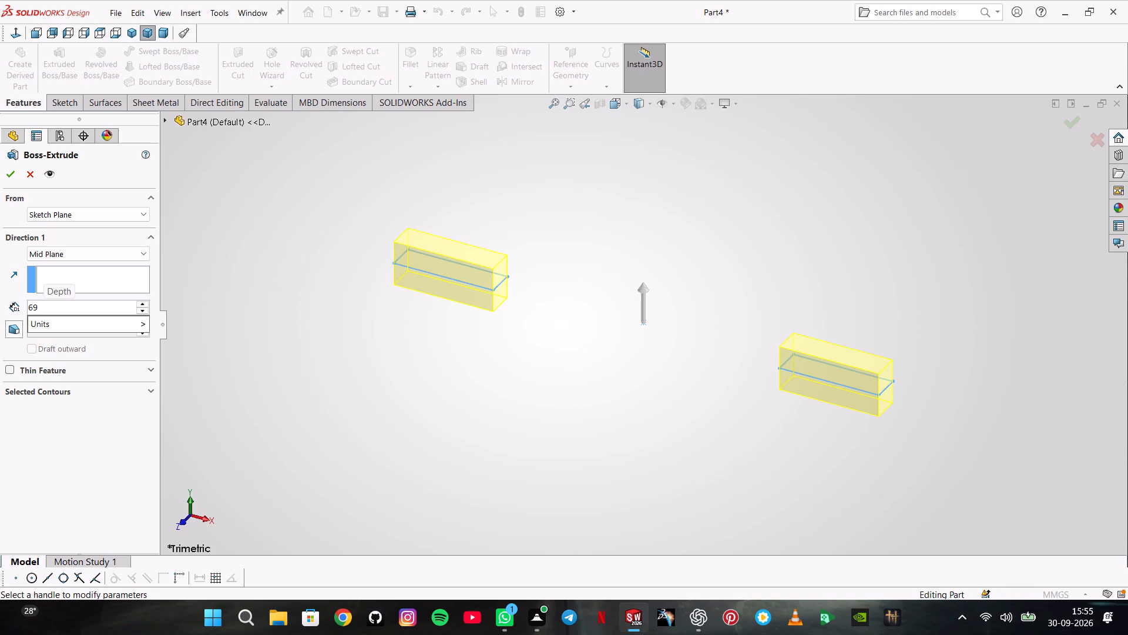
pyautogui.press('BackSpace')
pyautogui.press('BackSpace')
pyautogui.press('BackSpace')
pyautogui.write('39')
pyautogui.press('Return')
pyautogui.press('Return')
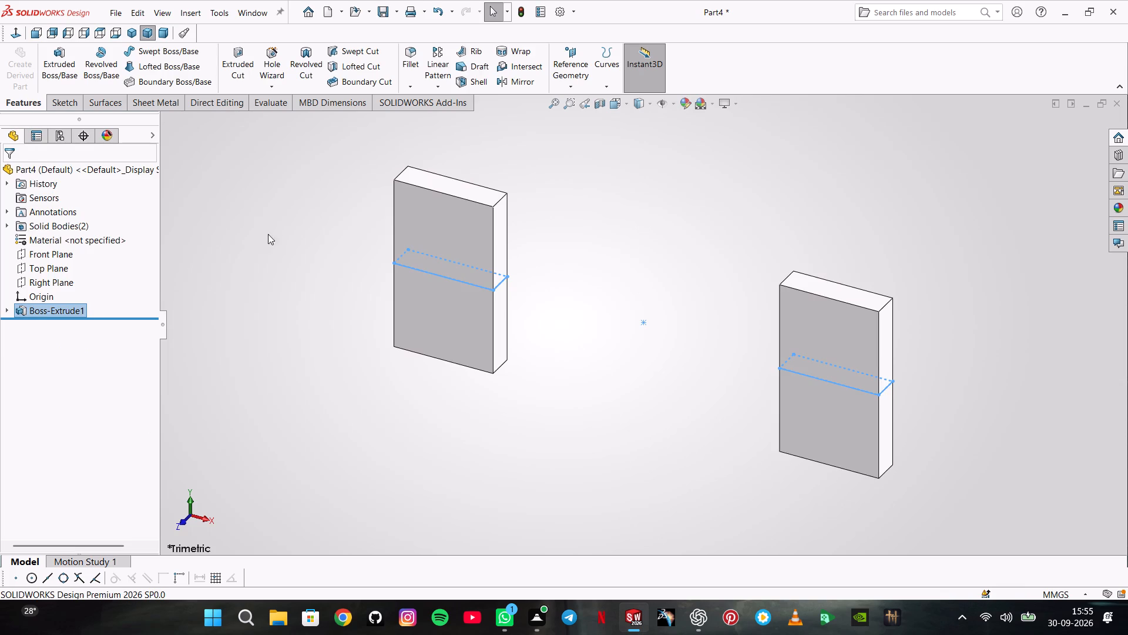
pyautogui.click(277, 232)
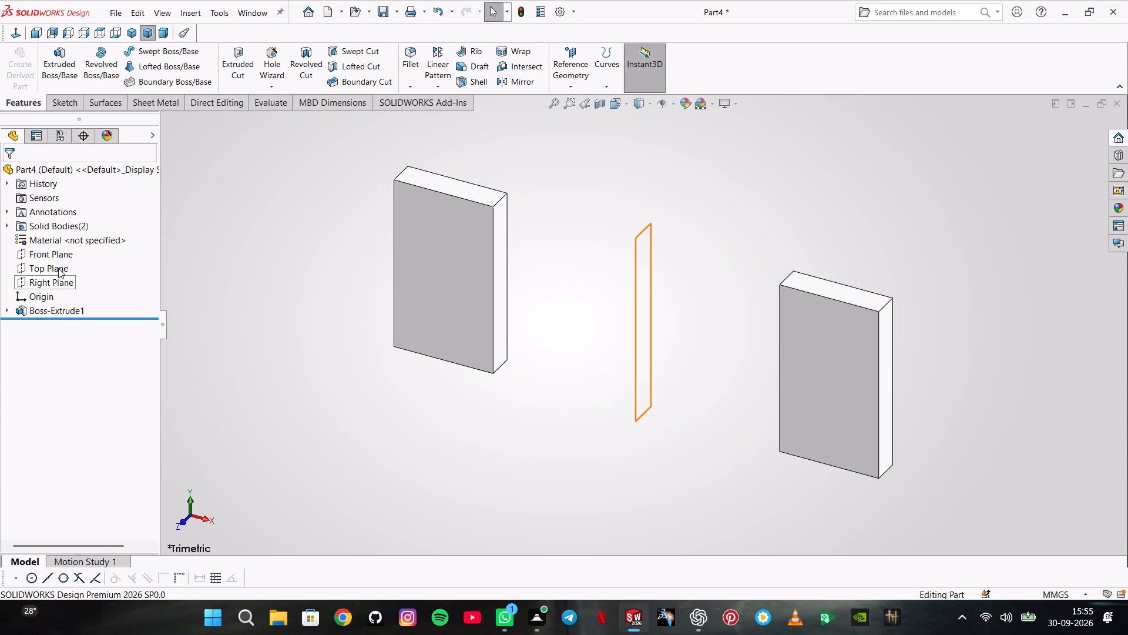
# Start a new sketch on the Top Plane and enlarge the plane's border well beyond the blocks above and below.
pyautogui.click(58, 268)
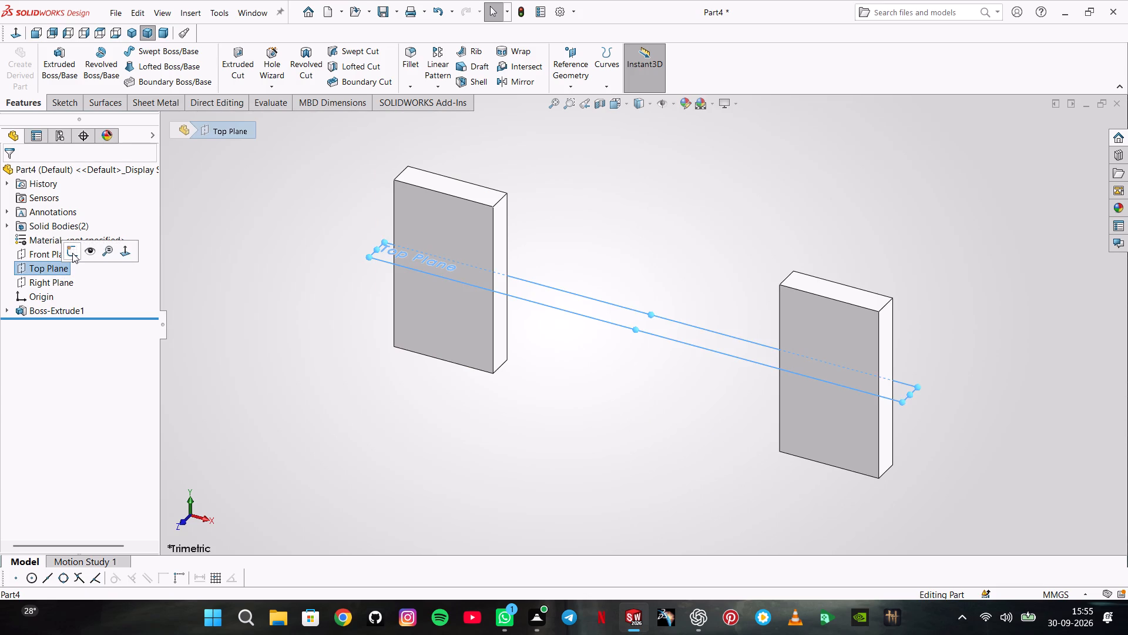
pyautogui.click(72, 253)
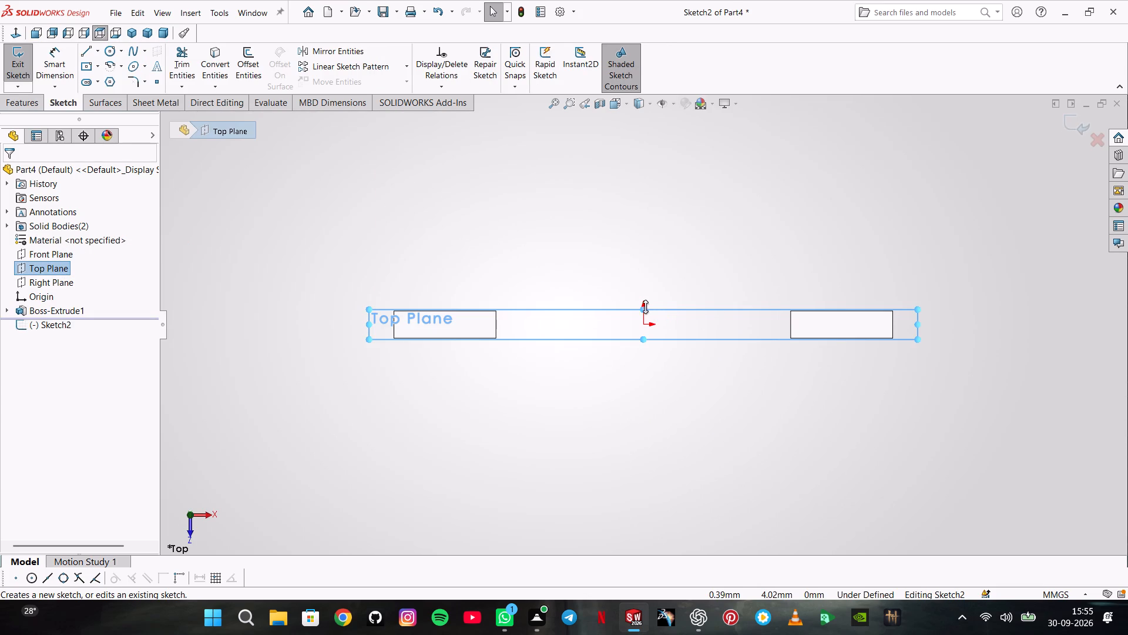
pyautogui.moveTo(644, 306); pyautogui.dragTo(674, 115)
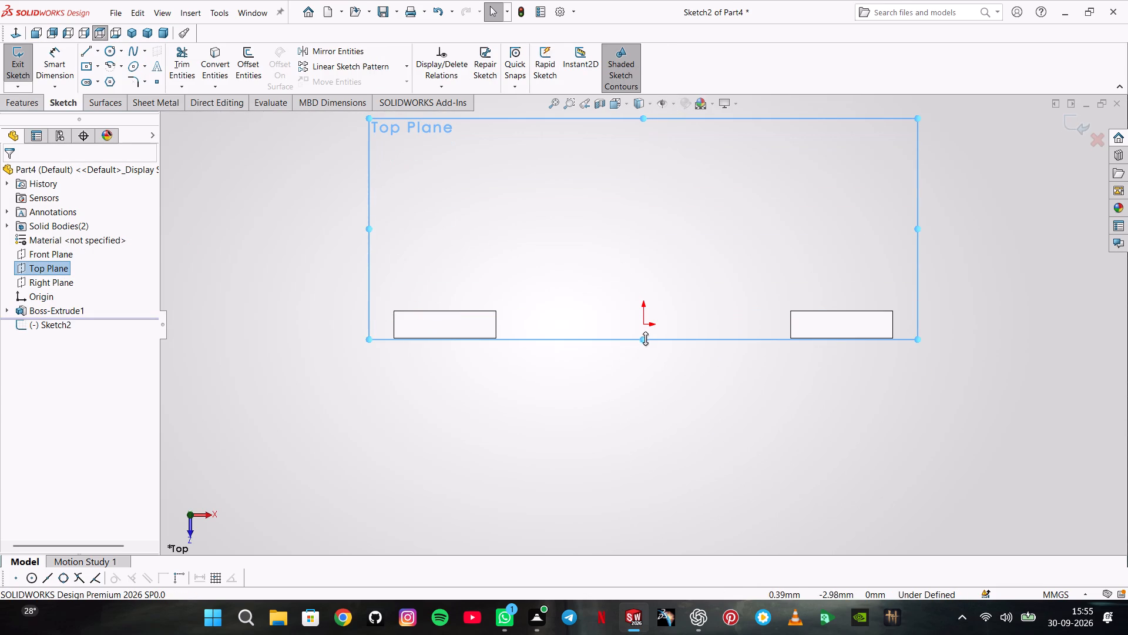
pyautogui.moveTo(644, 339); pyautogui.dragTo(648, 609)
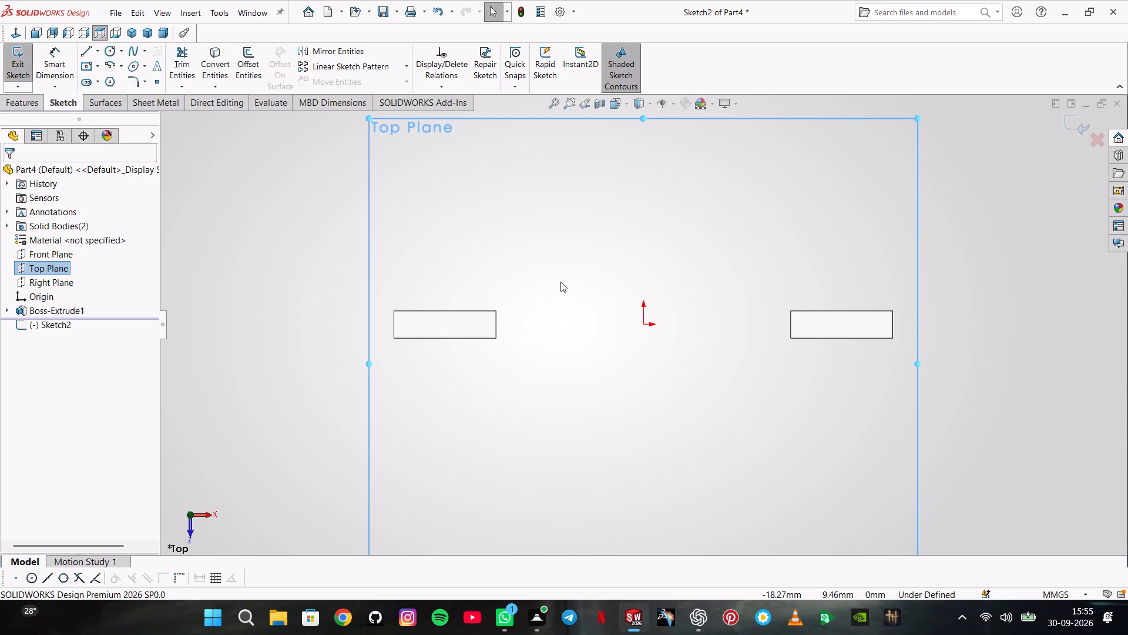
# Draw a vertical centerline about 39 mm long upward from the origin.
pyautogui.click(99, 55)
pyautogui.click(97, 75)
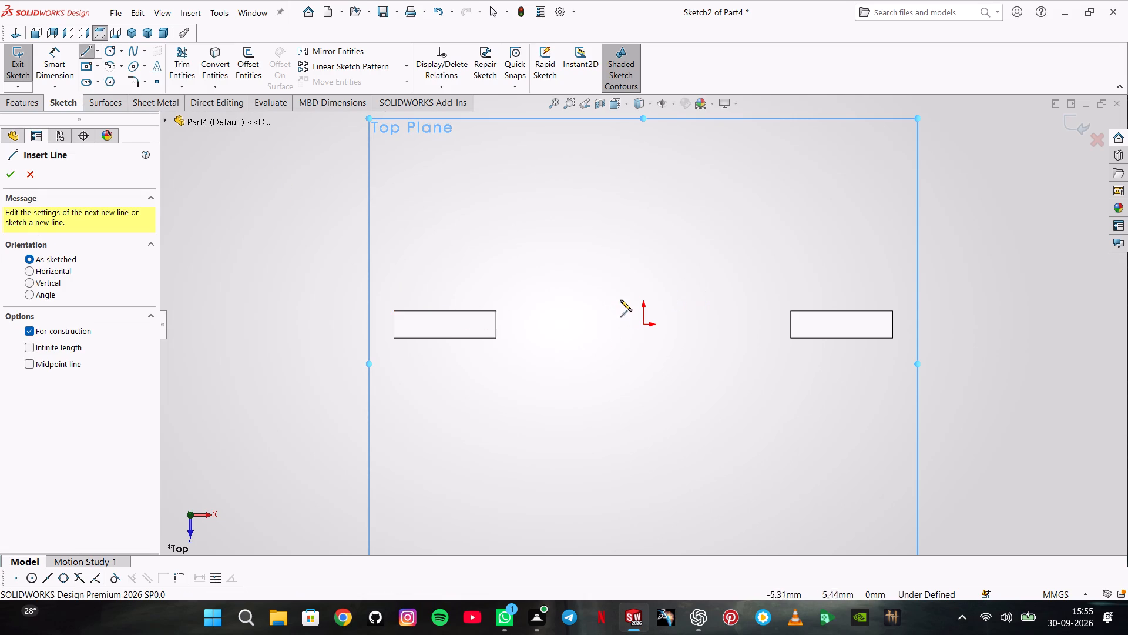
pyautogui.click(644, 323)
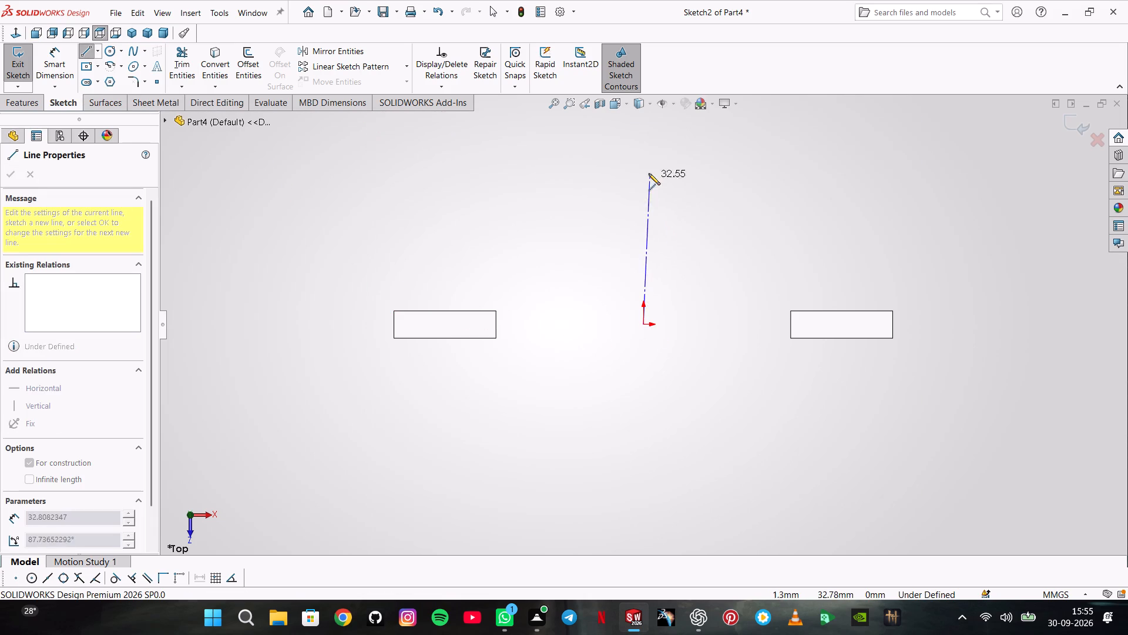
pyautogui.click(646, 146)
pyautogui.doubleClick(684, 151)
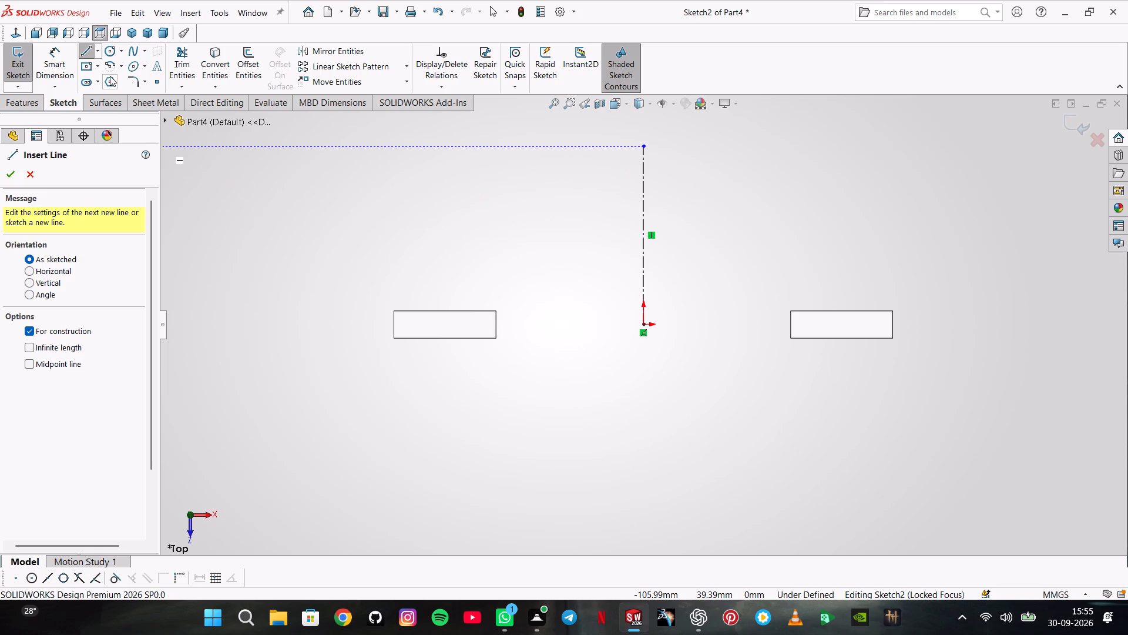
pyautogui.press('Escape')
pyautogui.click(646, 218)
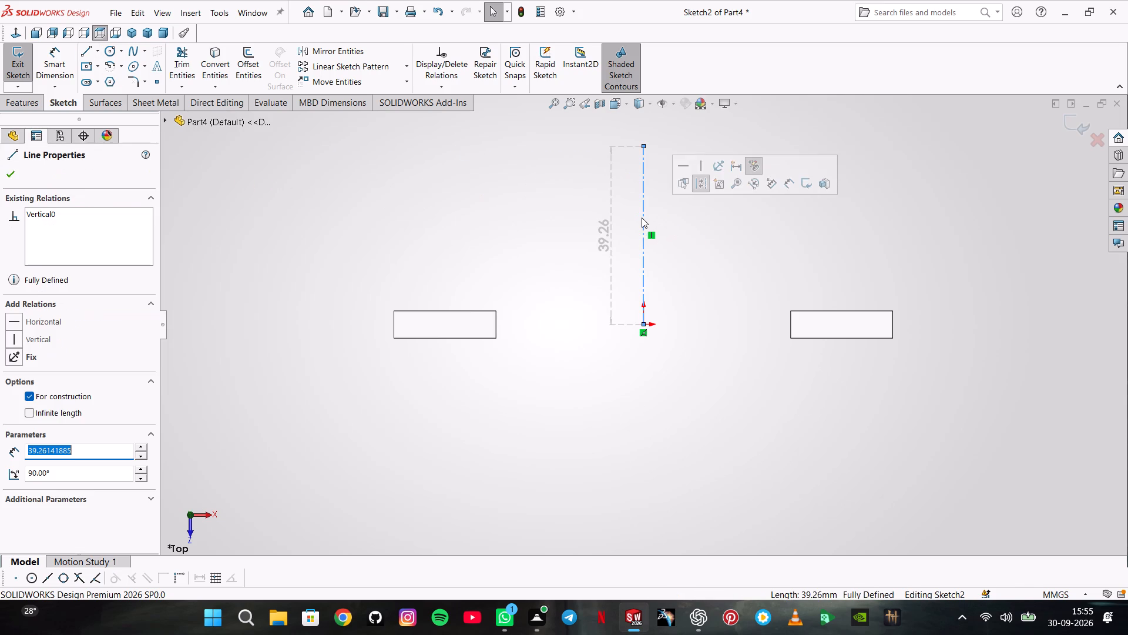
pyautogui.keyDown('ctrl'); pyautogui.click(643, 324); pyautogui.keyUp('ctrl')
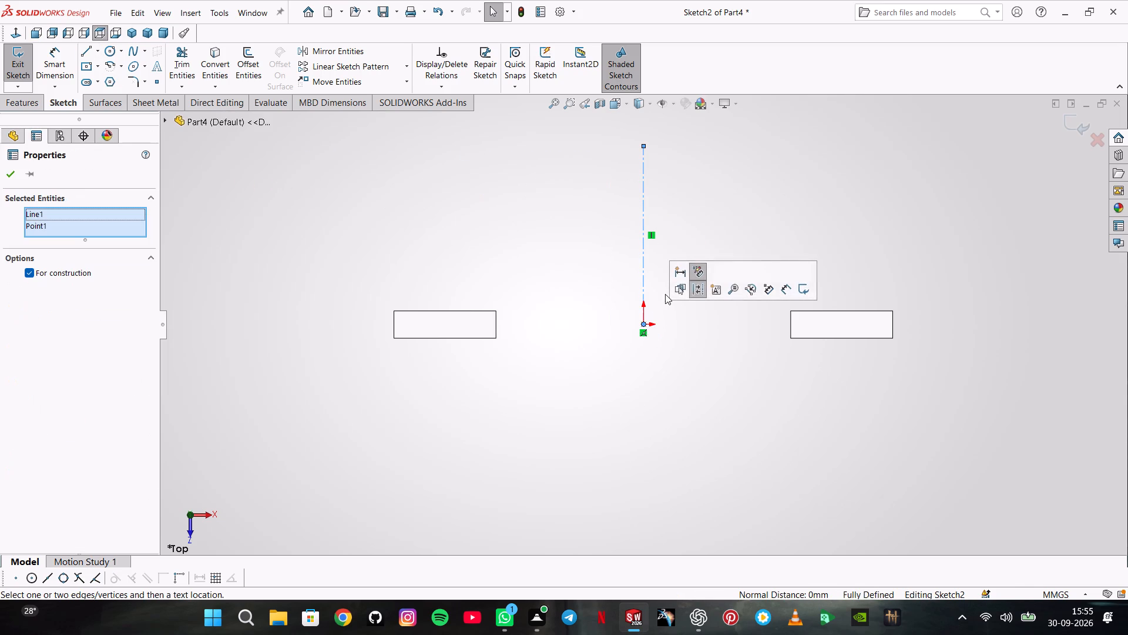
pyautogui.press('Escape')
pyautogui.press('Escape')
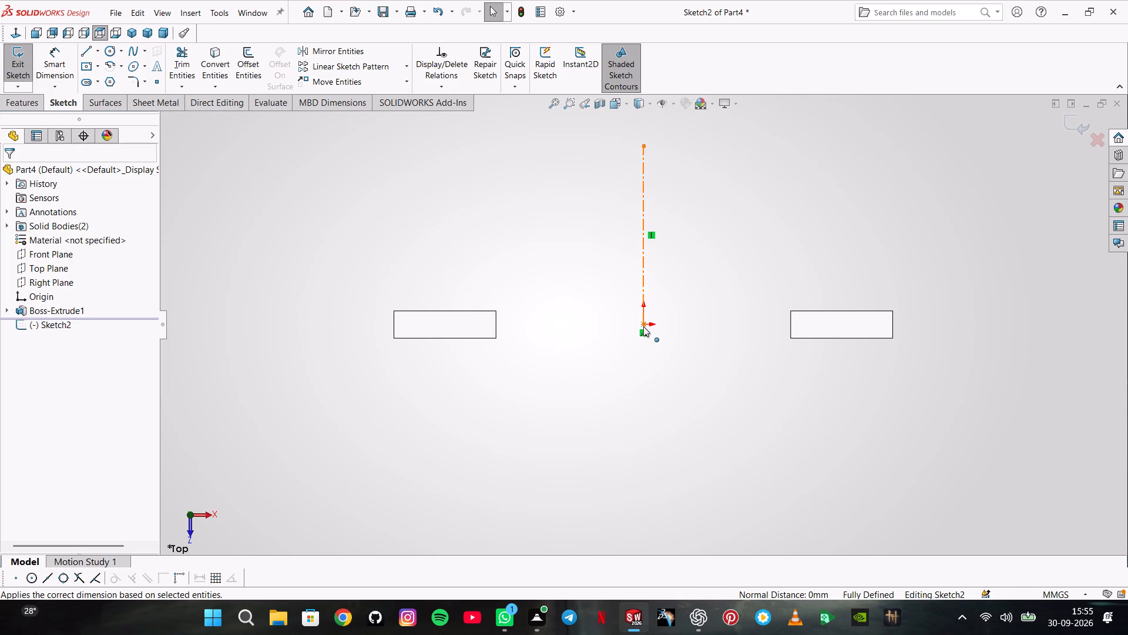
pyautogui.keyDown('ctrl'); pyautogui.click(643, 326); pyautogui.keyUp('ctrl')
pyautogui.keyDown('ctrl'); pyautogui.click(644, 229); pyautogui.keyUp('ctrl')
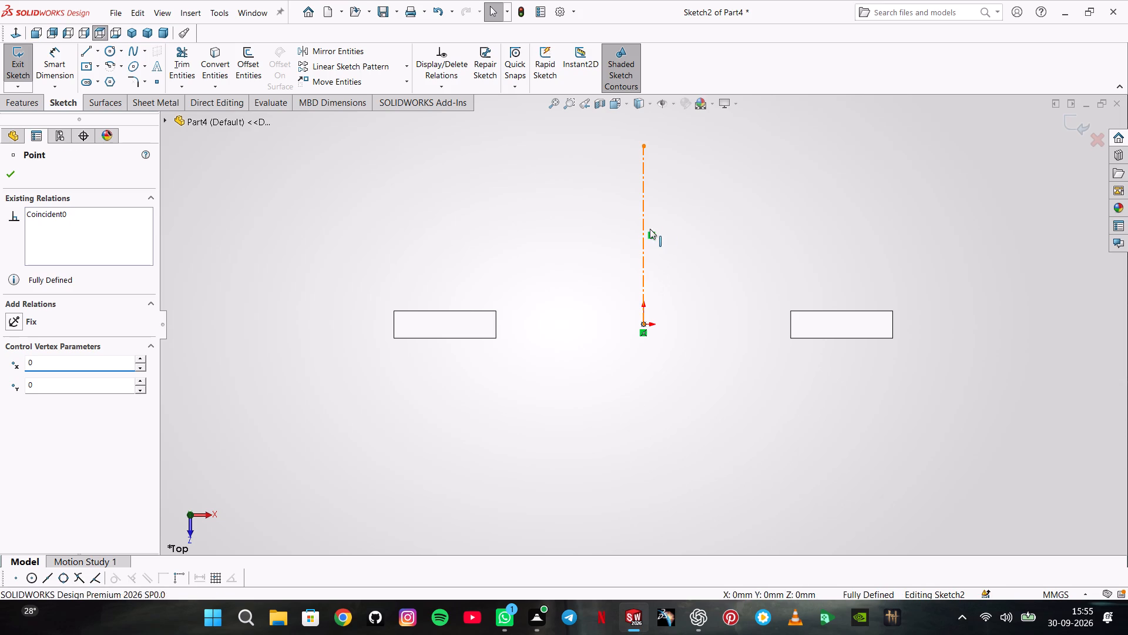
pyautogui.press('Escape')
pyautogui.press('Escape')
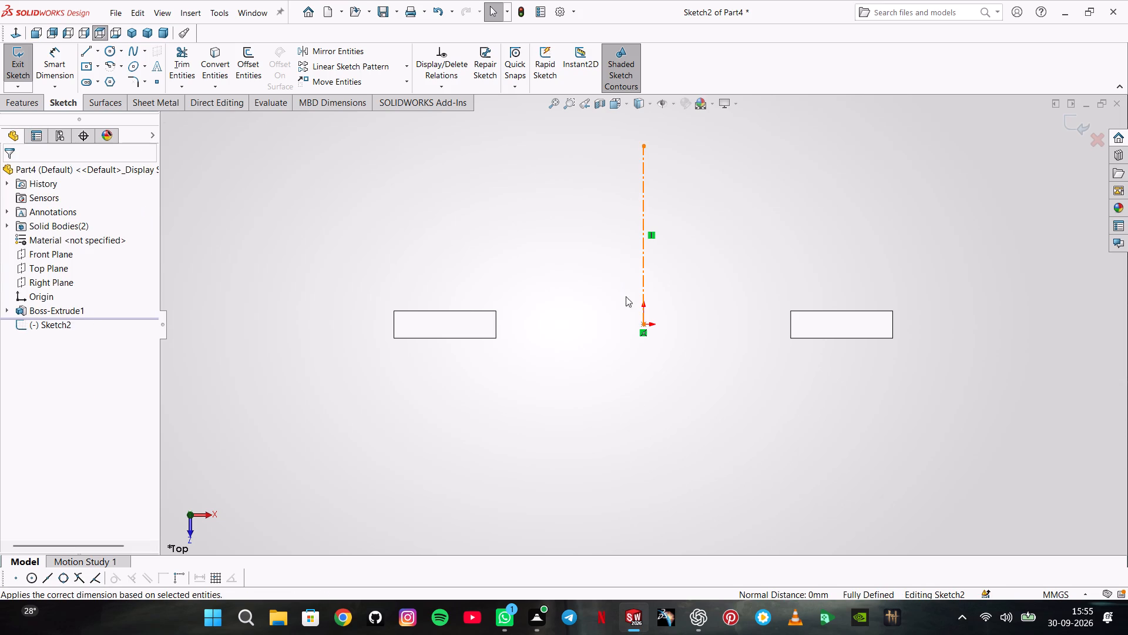
# Delete the coincident relation that ties the centerline's lower endpoint to the origin.
pyautogui.click(642, 333)
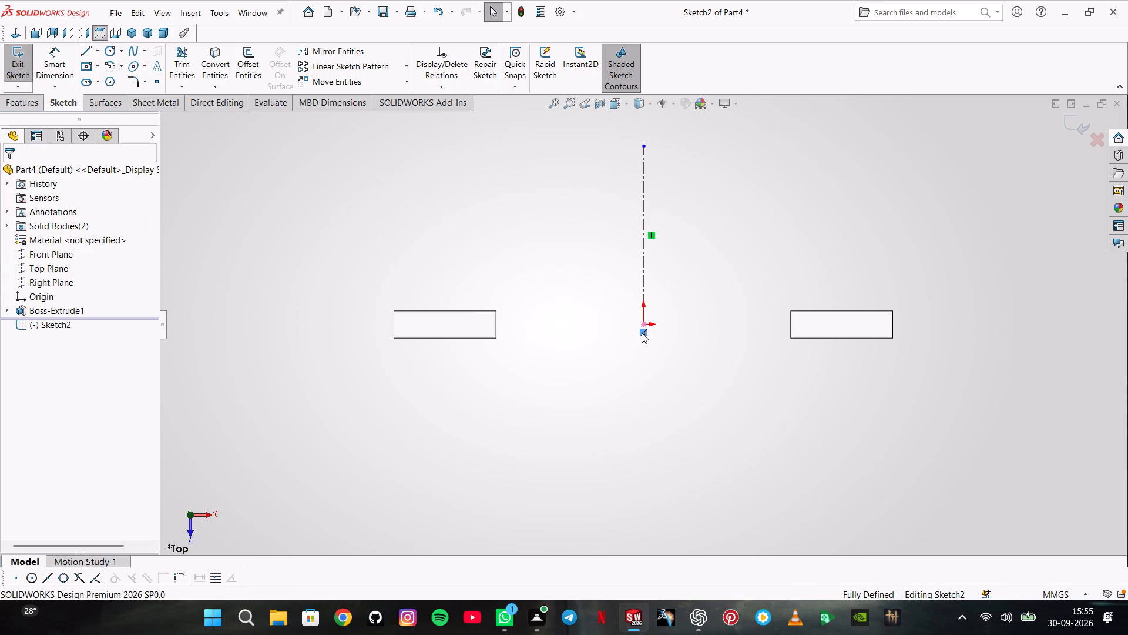
pyautogui.press('Delete')
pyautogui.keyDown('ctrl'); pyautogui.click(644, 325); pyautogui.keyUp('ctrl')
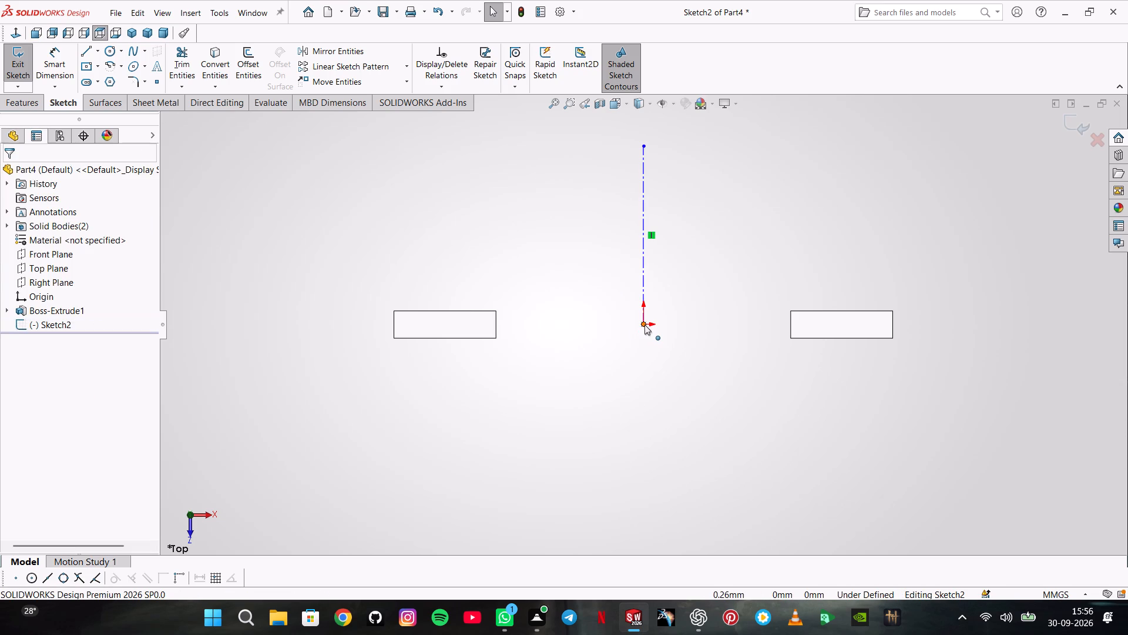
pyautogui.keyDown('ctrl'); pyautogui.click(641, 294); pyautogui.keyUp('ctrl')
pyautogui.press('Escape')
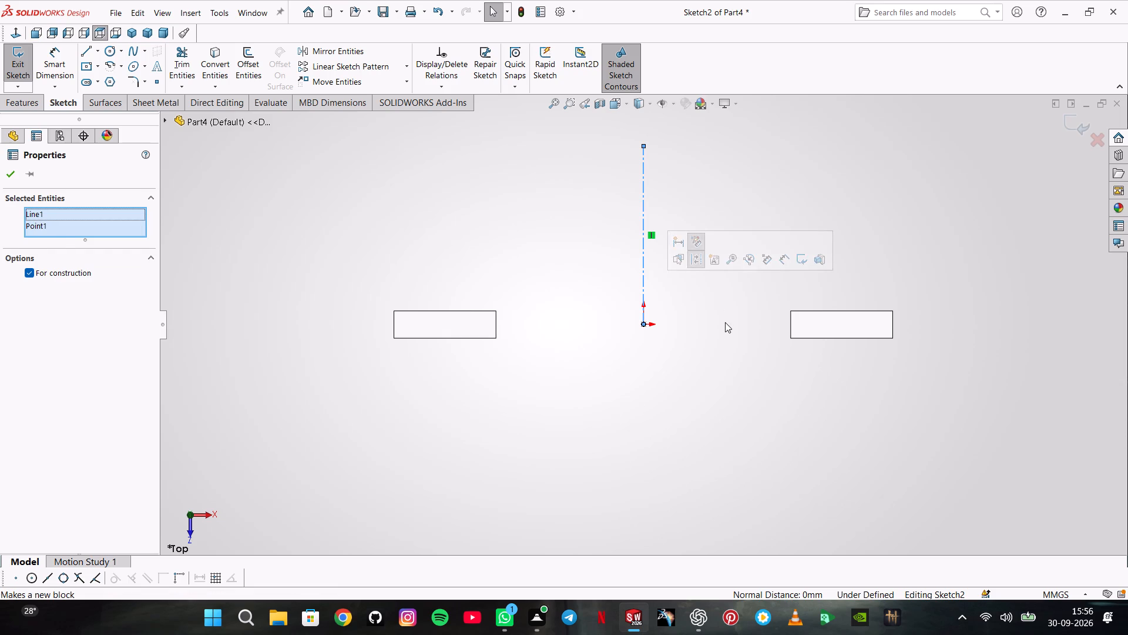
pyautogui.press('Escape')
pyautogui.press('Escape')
# Stretch the centerline's lower endpoint down past the origin so the line is about 94 mm long.
pyautogui.moveTo(644, 324); pyautogui.dragTo(639, 462)
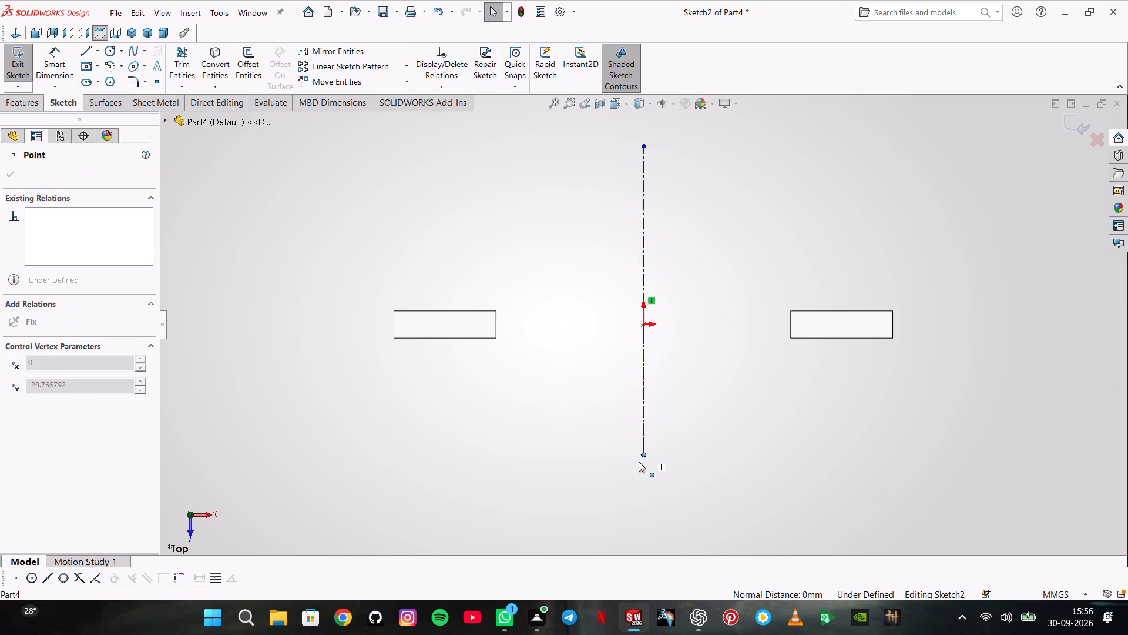
pyautogui.moveTo(639, 462); pyautogui.dragTo(624, 573)
pyautogui.press('Escape')
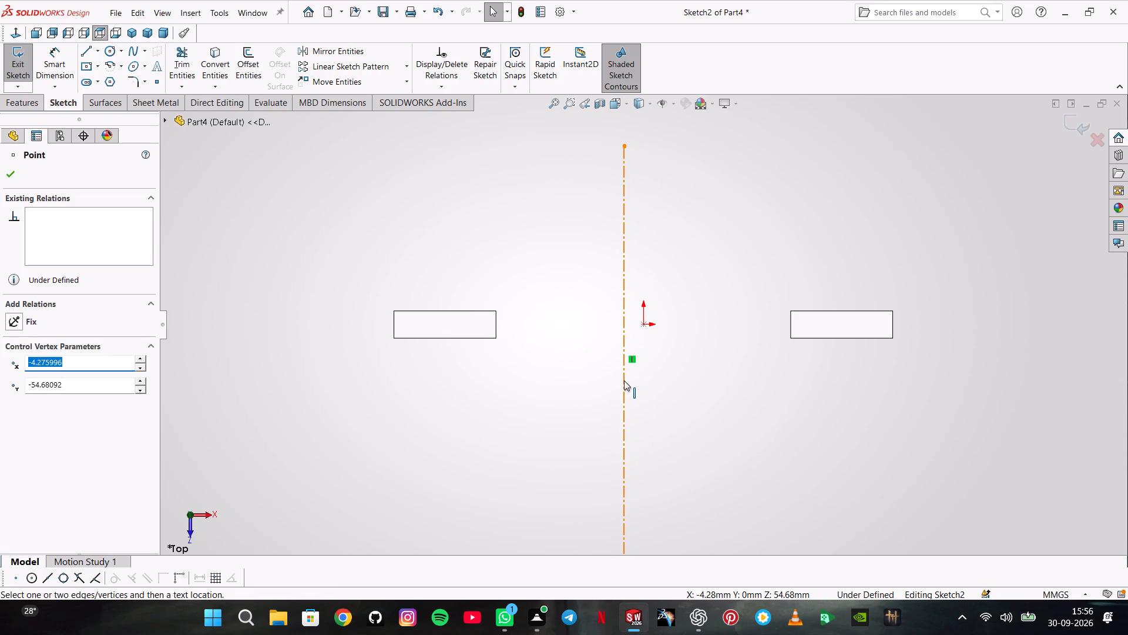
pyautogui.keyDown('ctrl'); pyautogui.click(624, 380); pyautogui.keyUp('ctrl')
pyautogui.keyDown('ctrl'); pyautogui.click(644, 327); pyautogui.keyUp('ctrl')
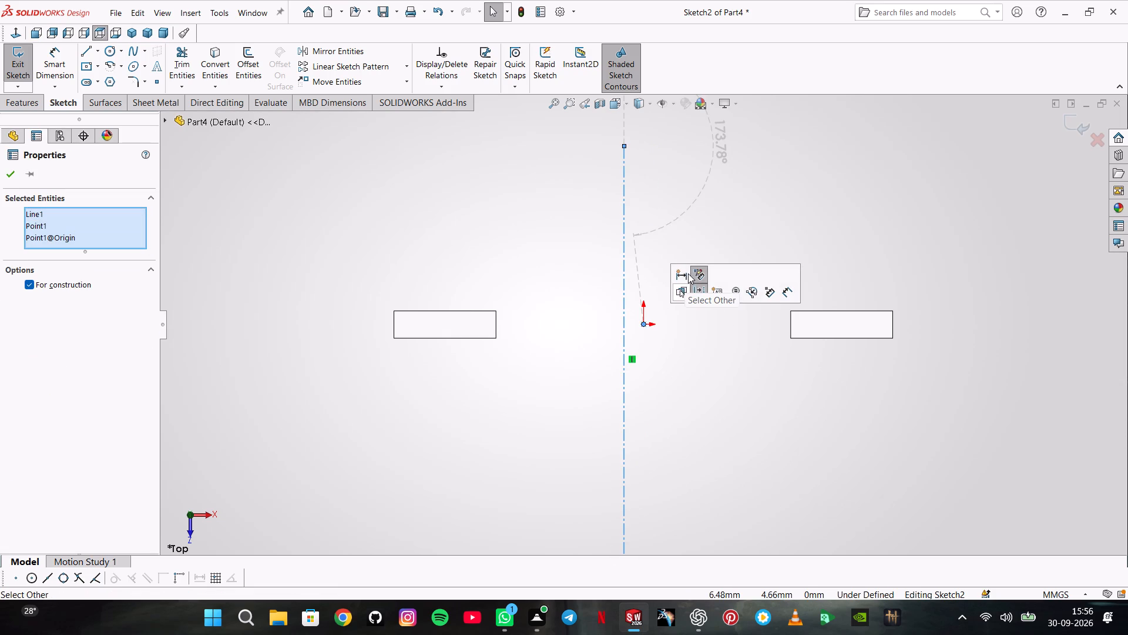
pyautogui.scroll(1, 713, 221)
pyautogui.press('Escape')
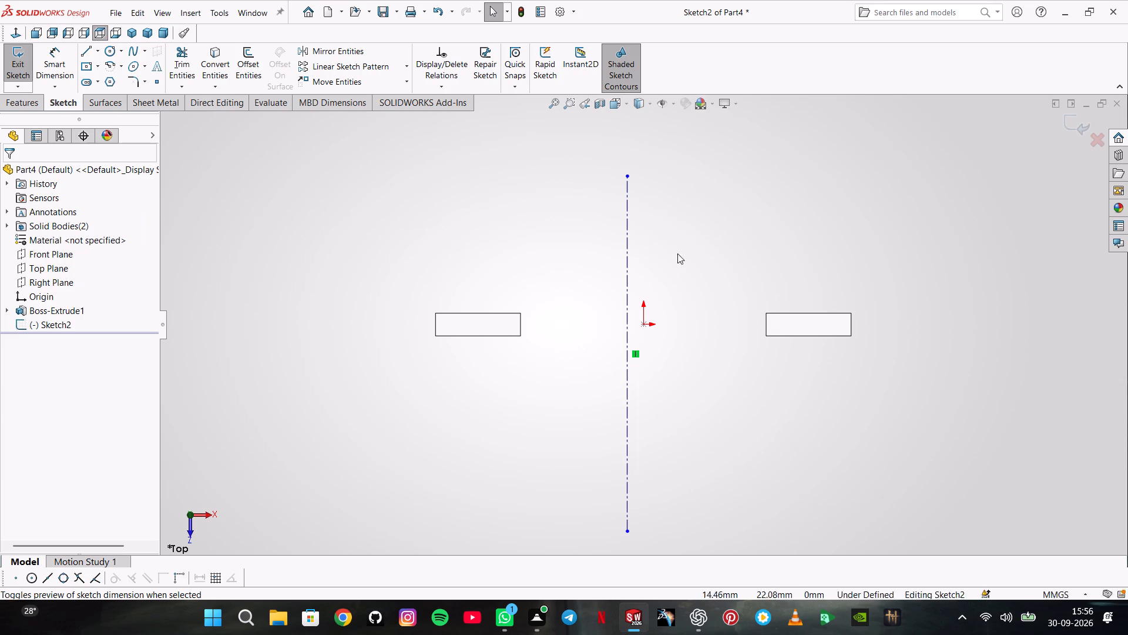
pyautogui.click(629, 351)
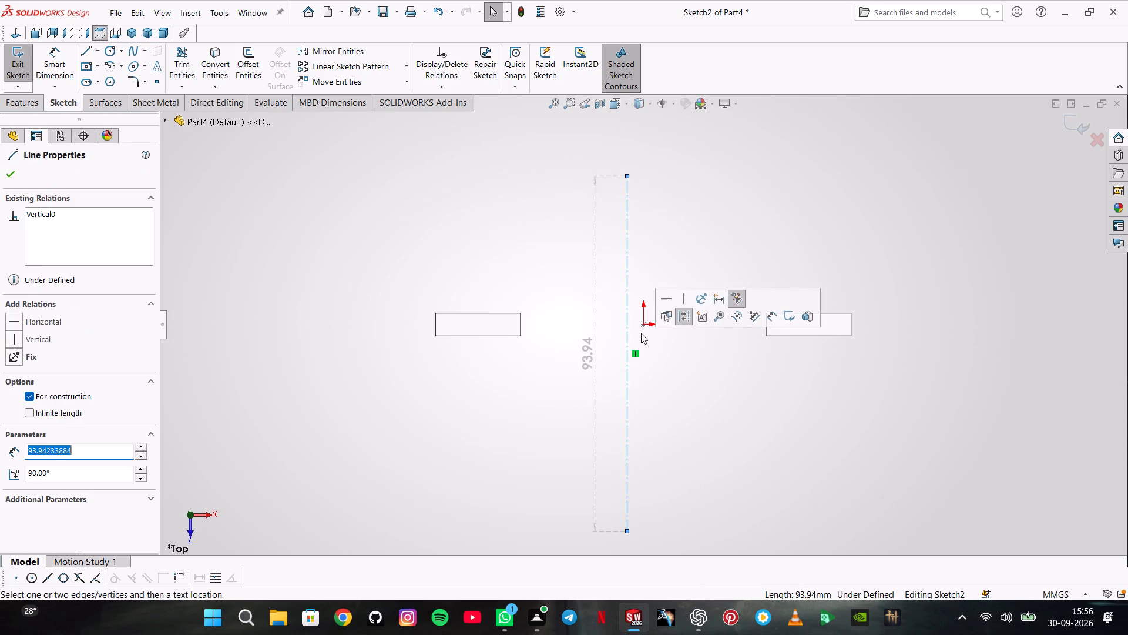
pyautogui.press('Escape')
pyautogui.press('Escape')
# Add a Midpoint relation between the vertical centerline and the origin.
pyautogui.keyDown('shift'); pyautogui.click(626, 317); pyautogui.keyUp('shift')
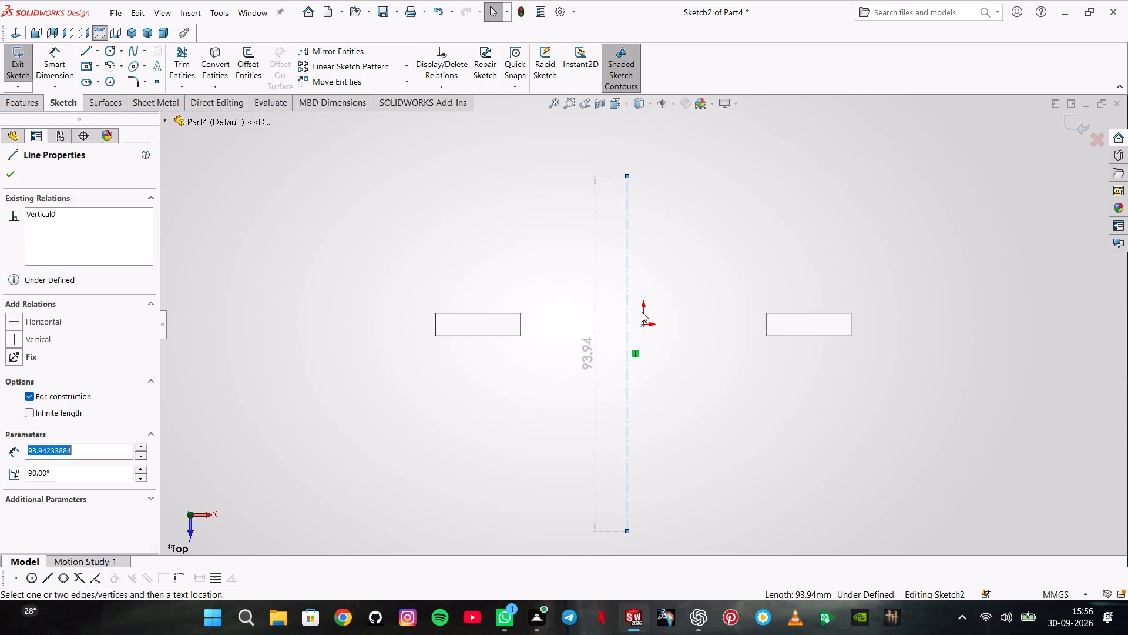
pyautogui.keyDown('shift'); pyautogui.click(642, 325); pyautogui.keyUp('shift')
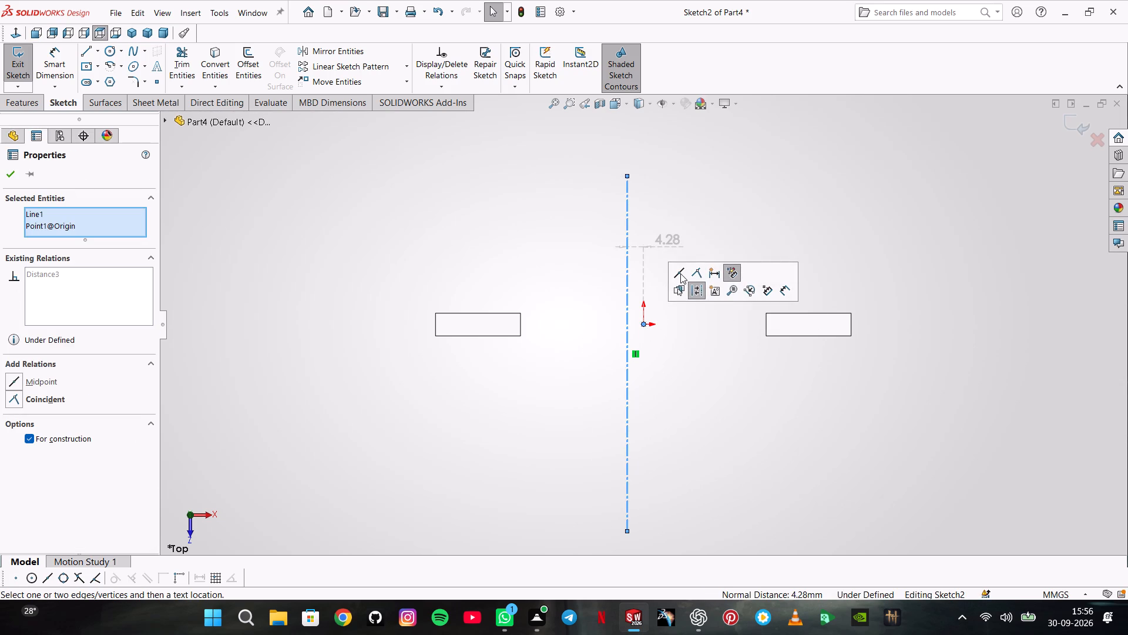
pyautogui.click(681, 273)
pyautogui.press('Escape')
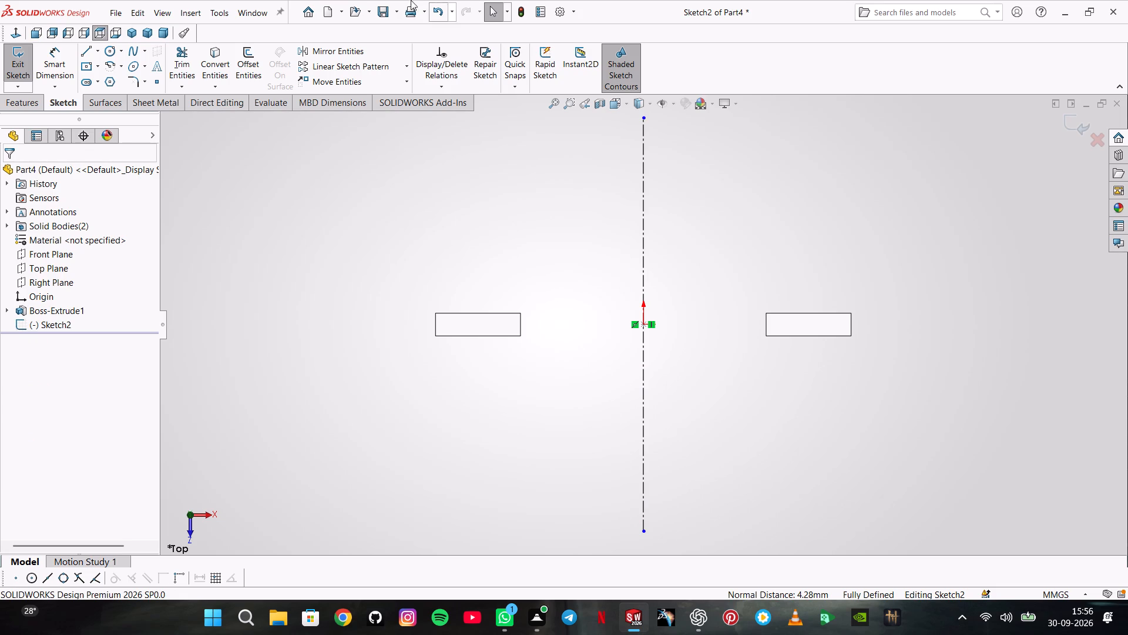
# Draw a circle about 36 mm in diameter centred on the origin.
pyautogui.click(113, 53)
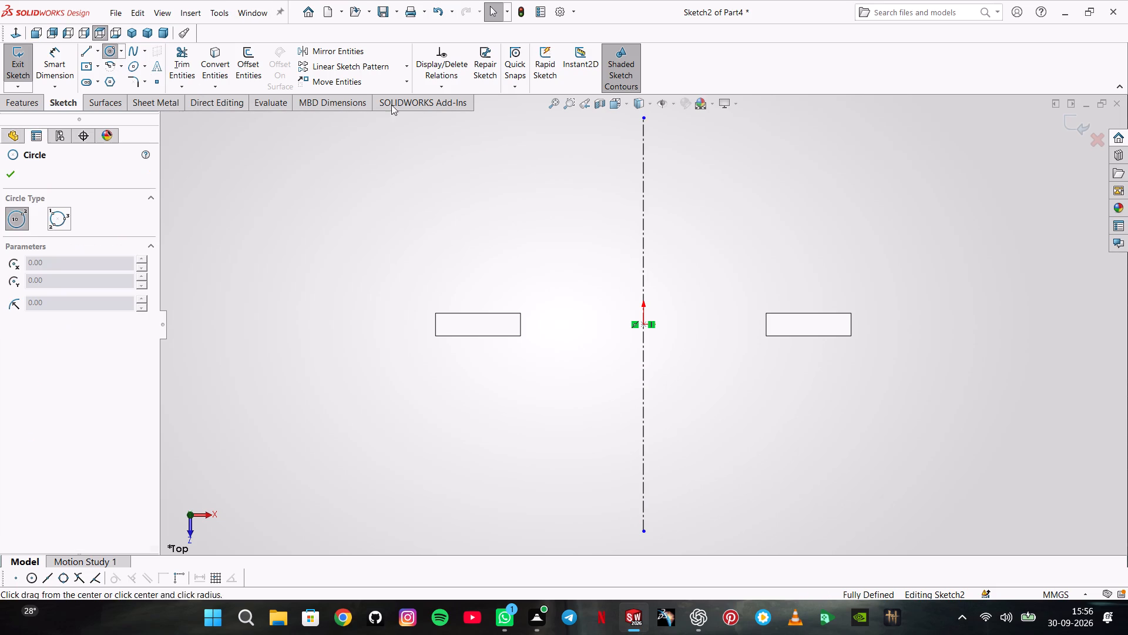
pyautogui.click(644, 323)
pyautogui.click(631, 257)
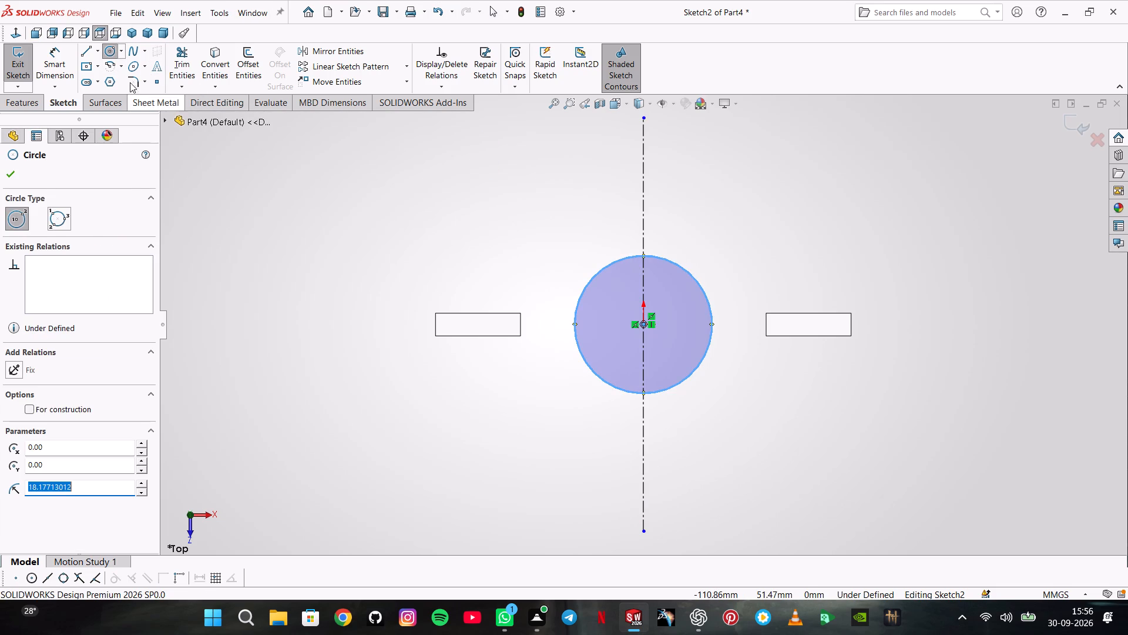
# Dimension the circle's diameter at 23*2 (46 mm).
pyautogui.click(68, 63)
pyautogui.click(633, 263)
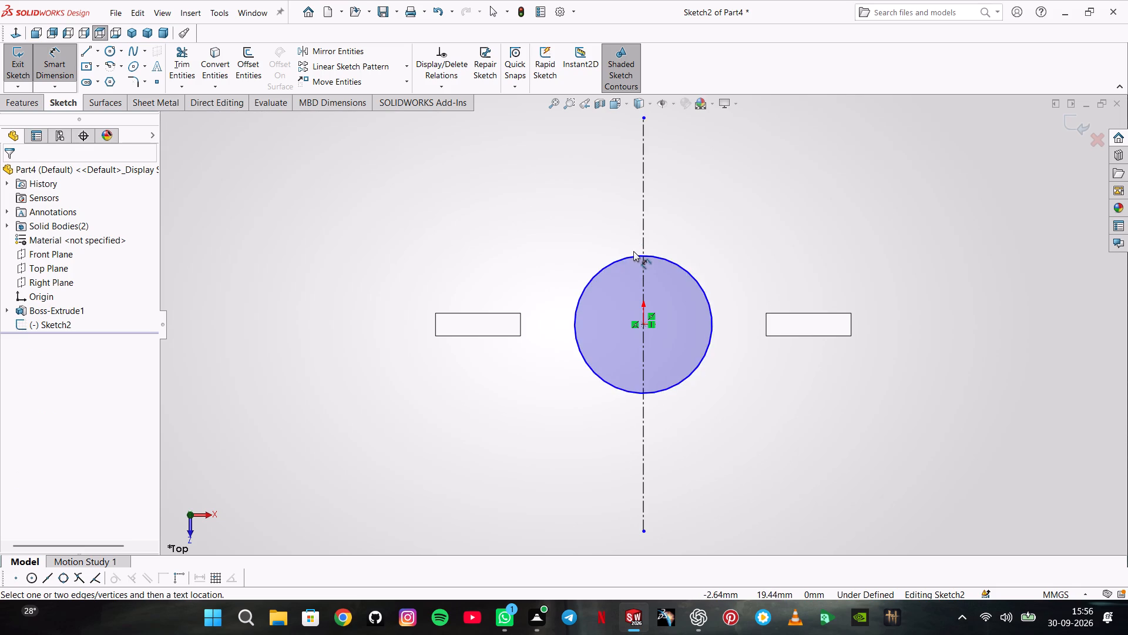
pyautogui.click(634, 256)
pyautogui.click(616, 157)
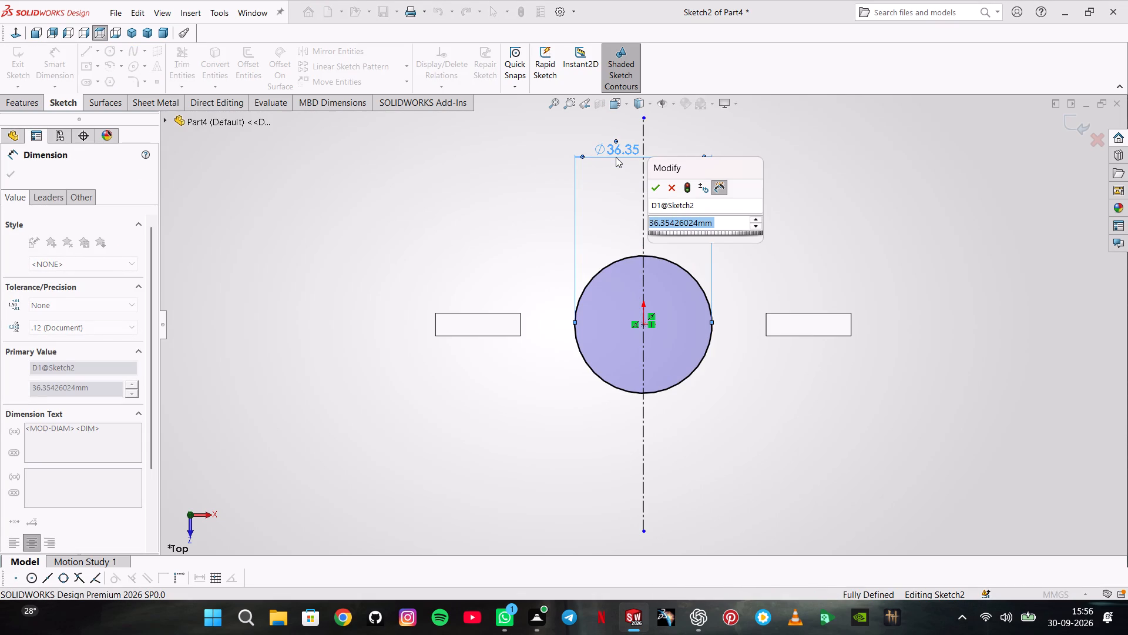
pyautogui.write('23')
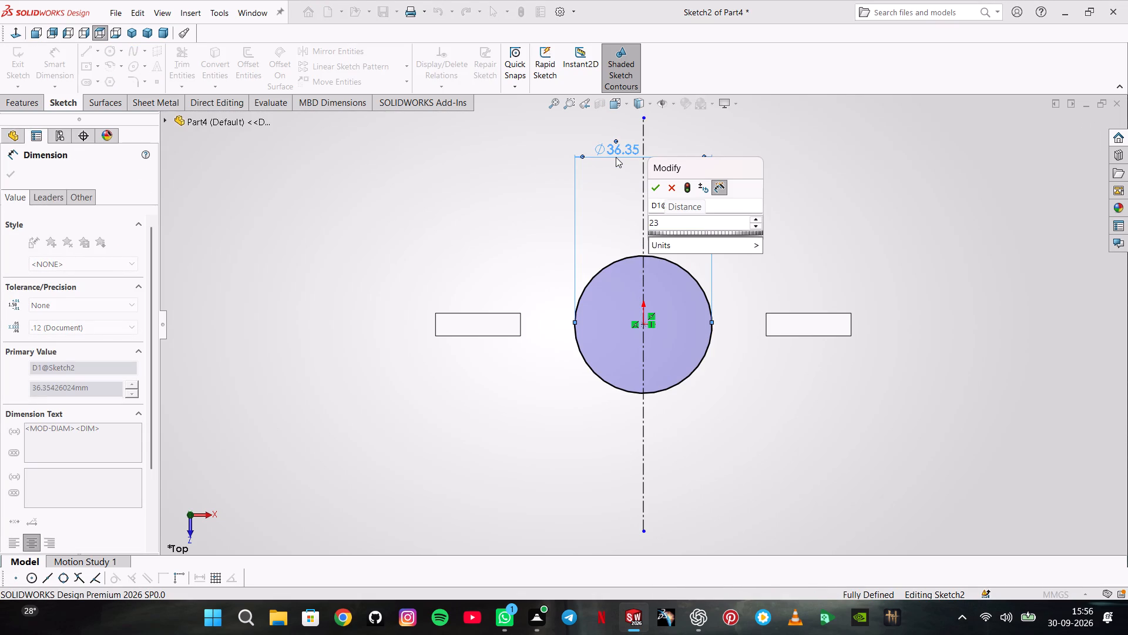
pyautogui.write('*2')
pyautogui.press('Return')
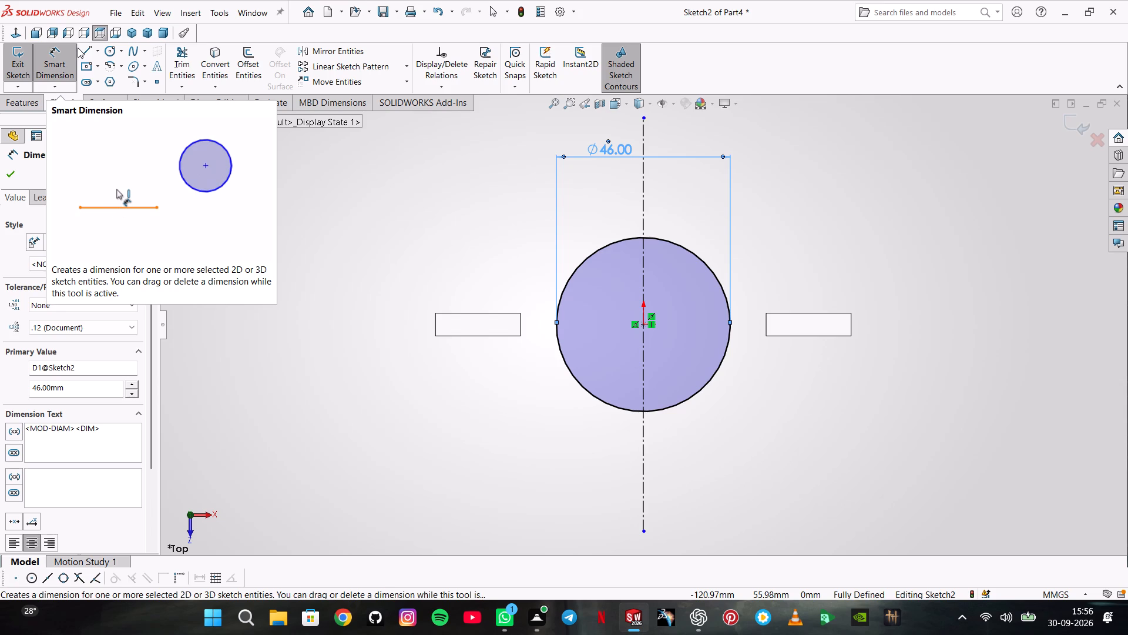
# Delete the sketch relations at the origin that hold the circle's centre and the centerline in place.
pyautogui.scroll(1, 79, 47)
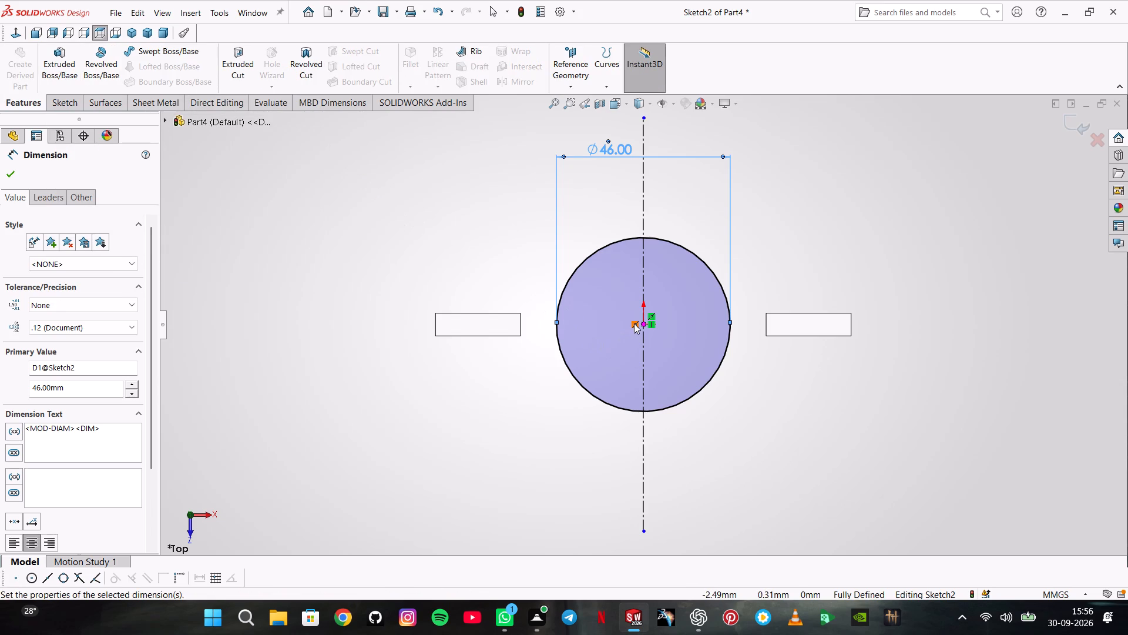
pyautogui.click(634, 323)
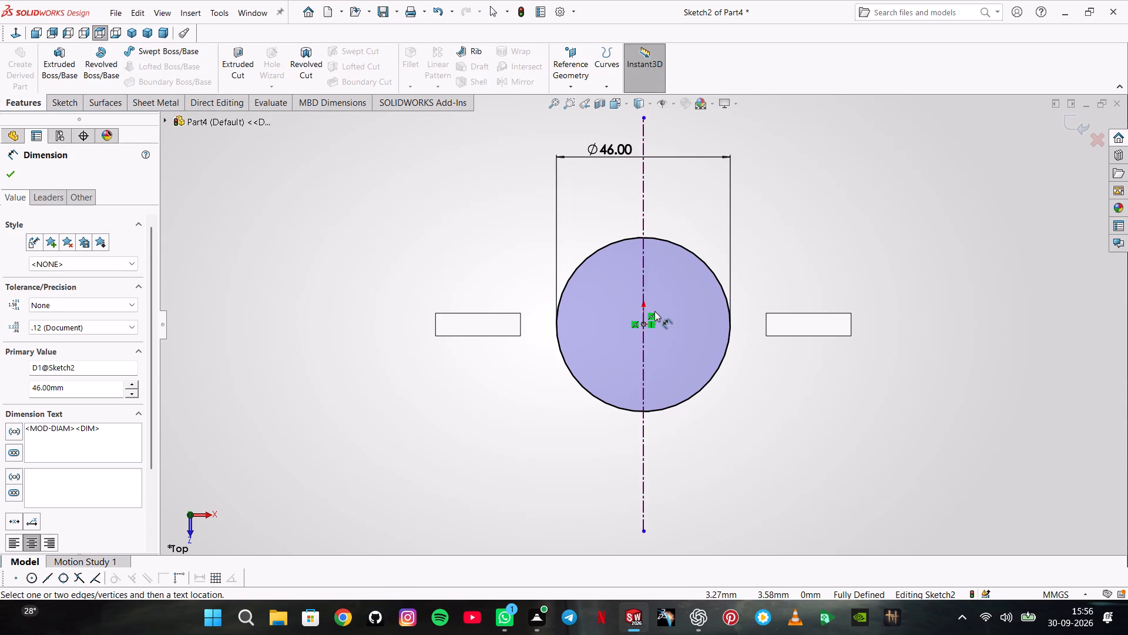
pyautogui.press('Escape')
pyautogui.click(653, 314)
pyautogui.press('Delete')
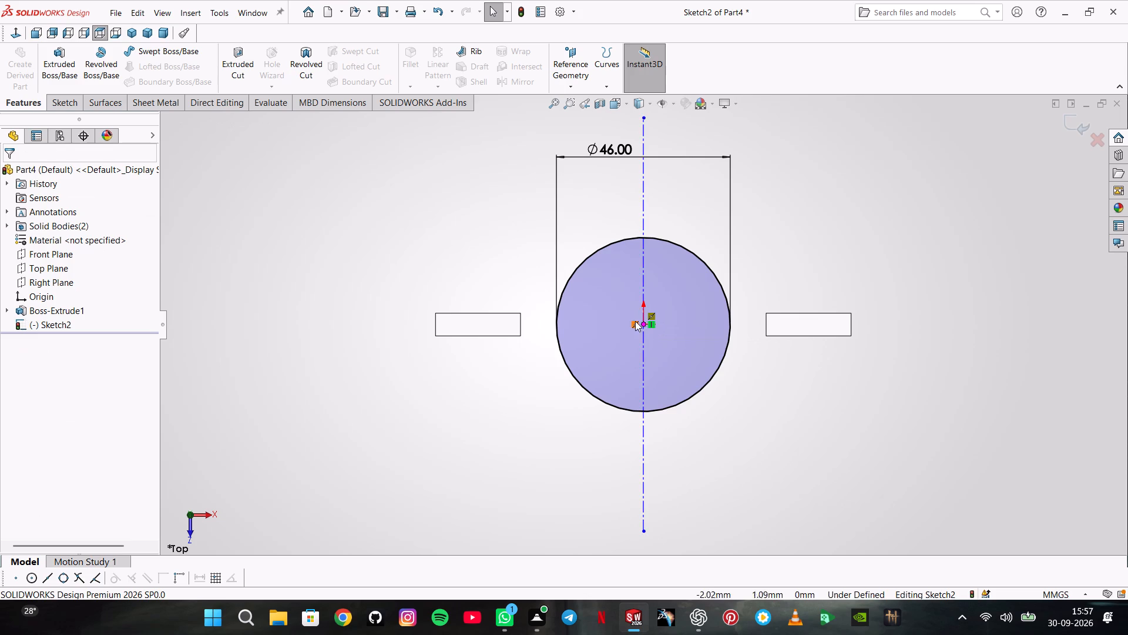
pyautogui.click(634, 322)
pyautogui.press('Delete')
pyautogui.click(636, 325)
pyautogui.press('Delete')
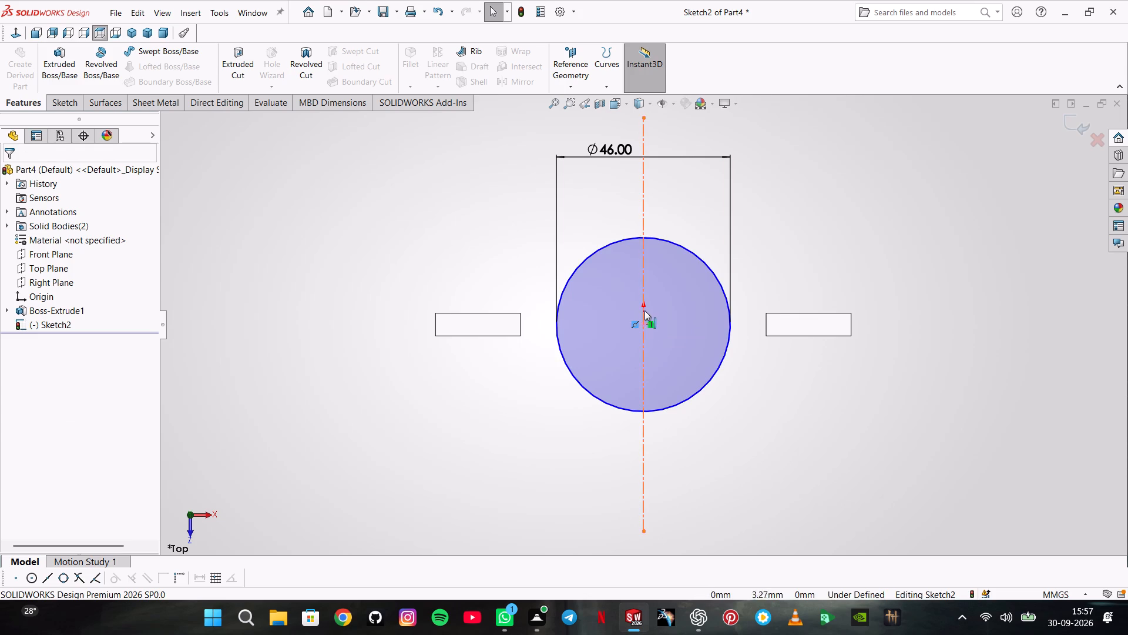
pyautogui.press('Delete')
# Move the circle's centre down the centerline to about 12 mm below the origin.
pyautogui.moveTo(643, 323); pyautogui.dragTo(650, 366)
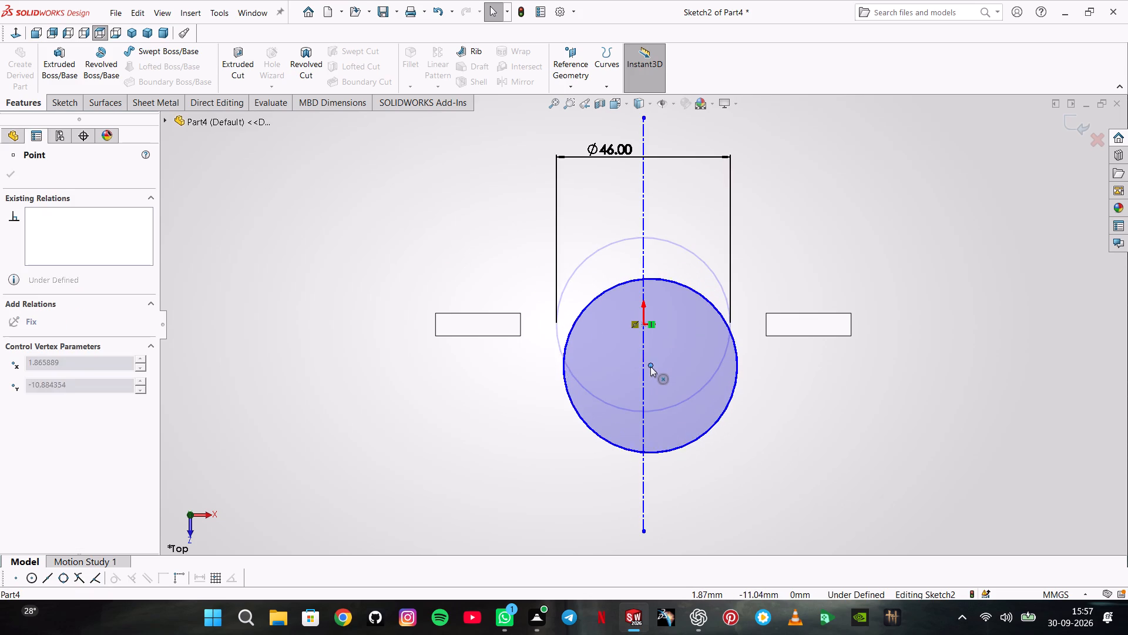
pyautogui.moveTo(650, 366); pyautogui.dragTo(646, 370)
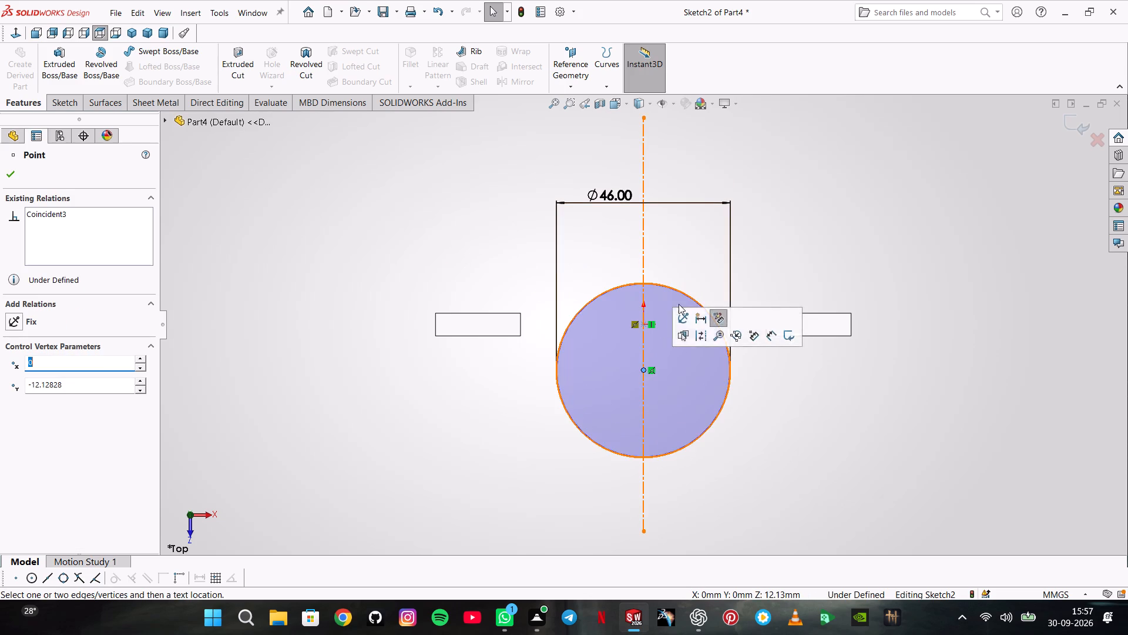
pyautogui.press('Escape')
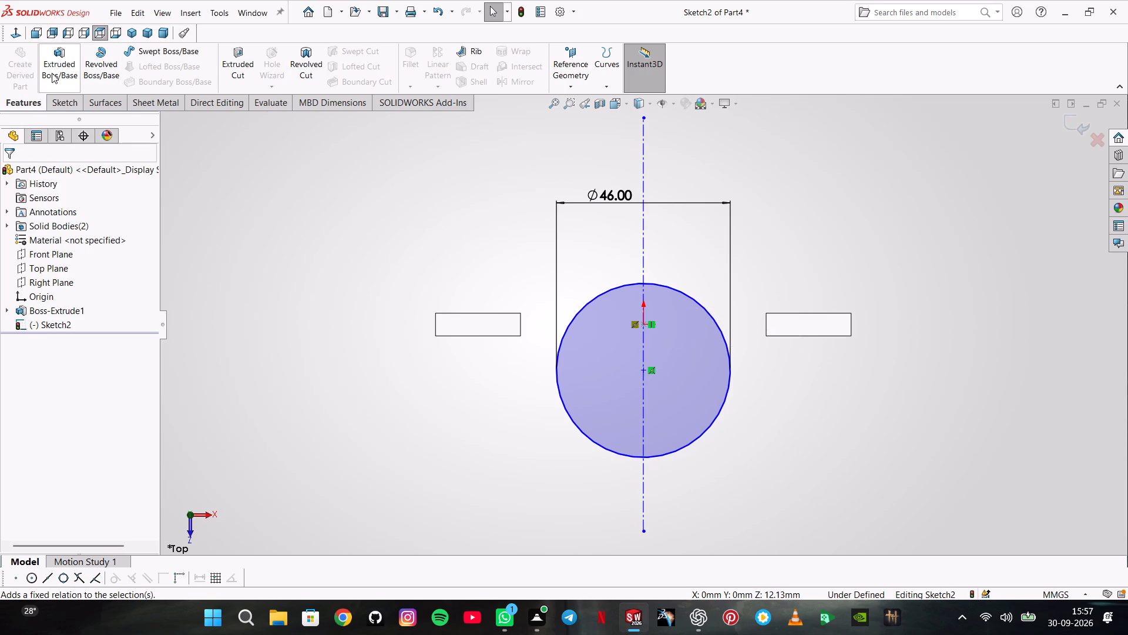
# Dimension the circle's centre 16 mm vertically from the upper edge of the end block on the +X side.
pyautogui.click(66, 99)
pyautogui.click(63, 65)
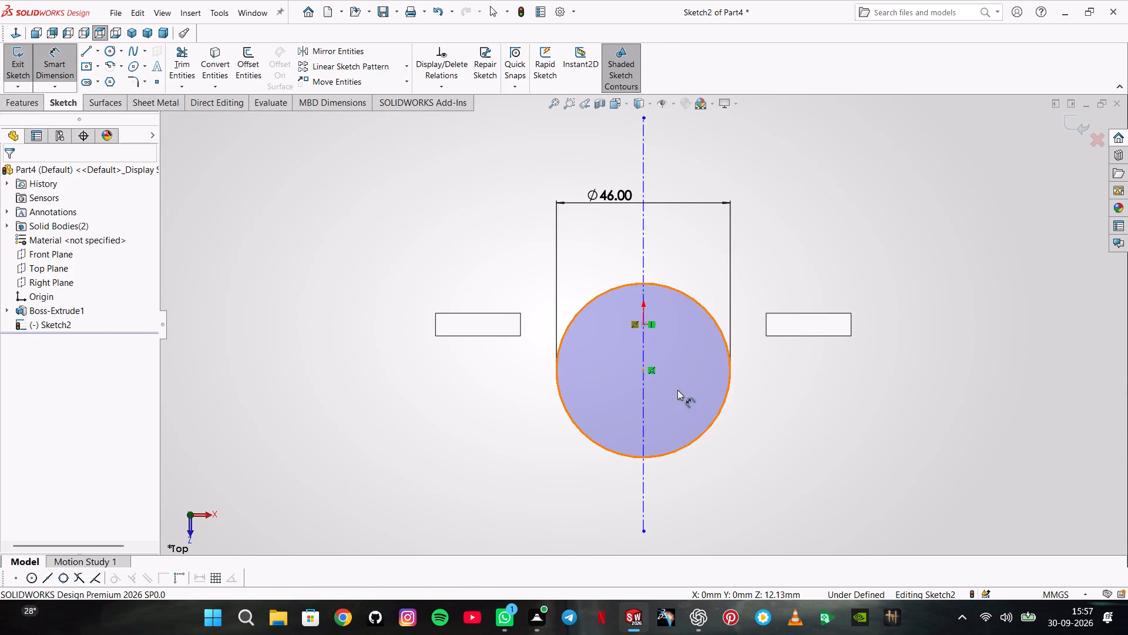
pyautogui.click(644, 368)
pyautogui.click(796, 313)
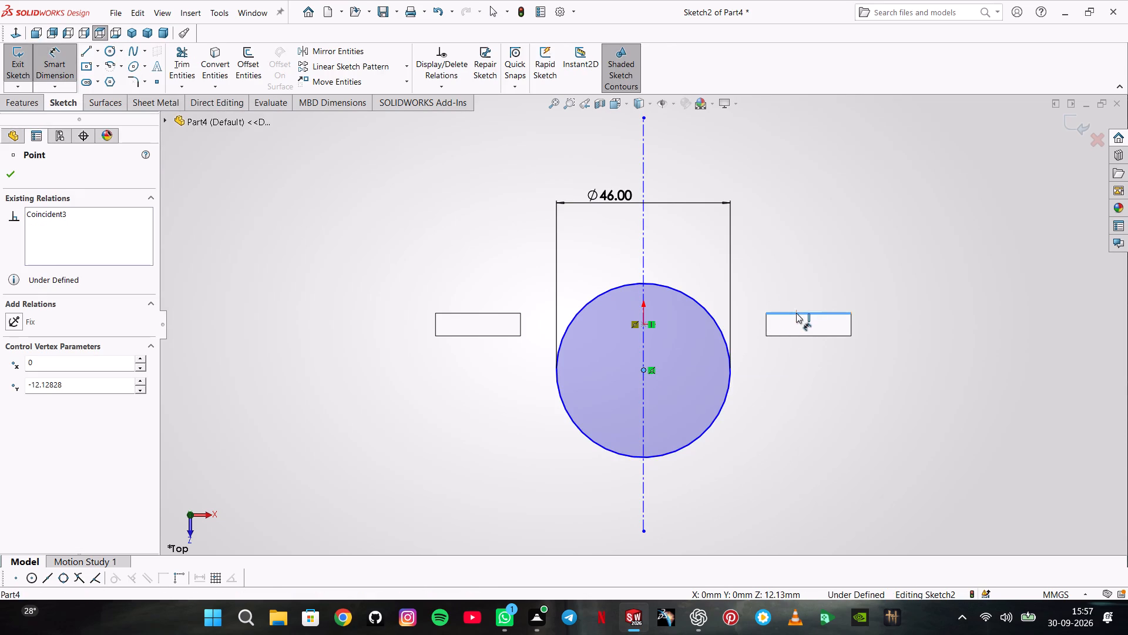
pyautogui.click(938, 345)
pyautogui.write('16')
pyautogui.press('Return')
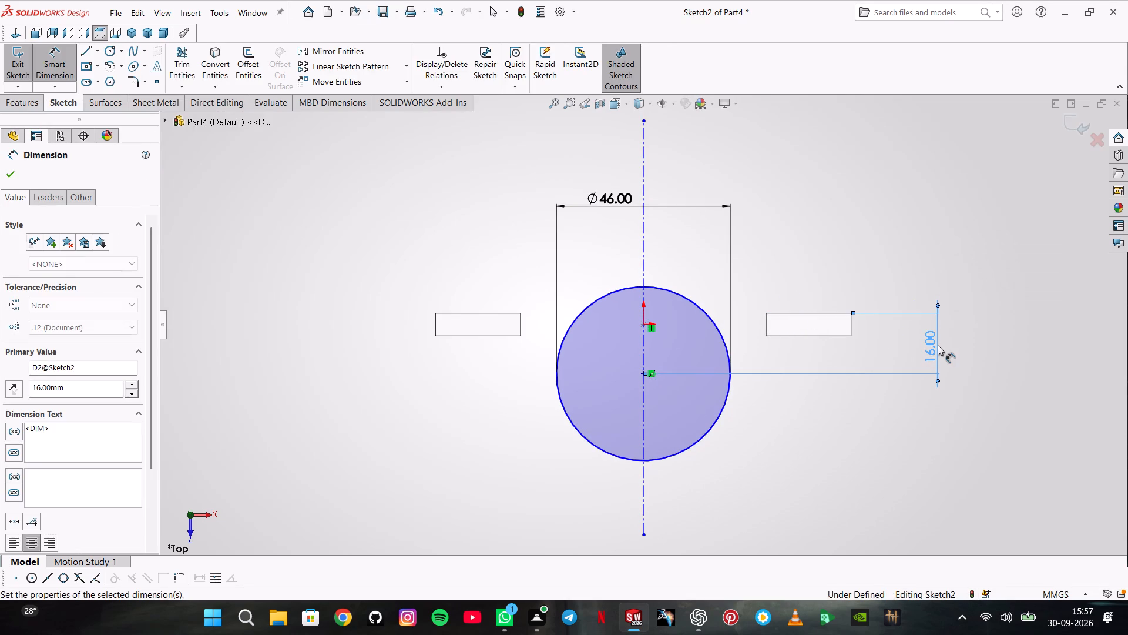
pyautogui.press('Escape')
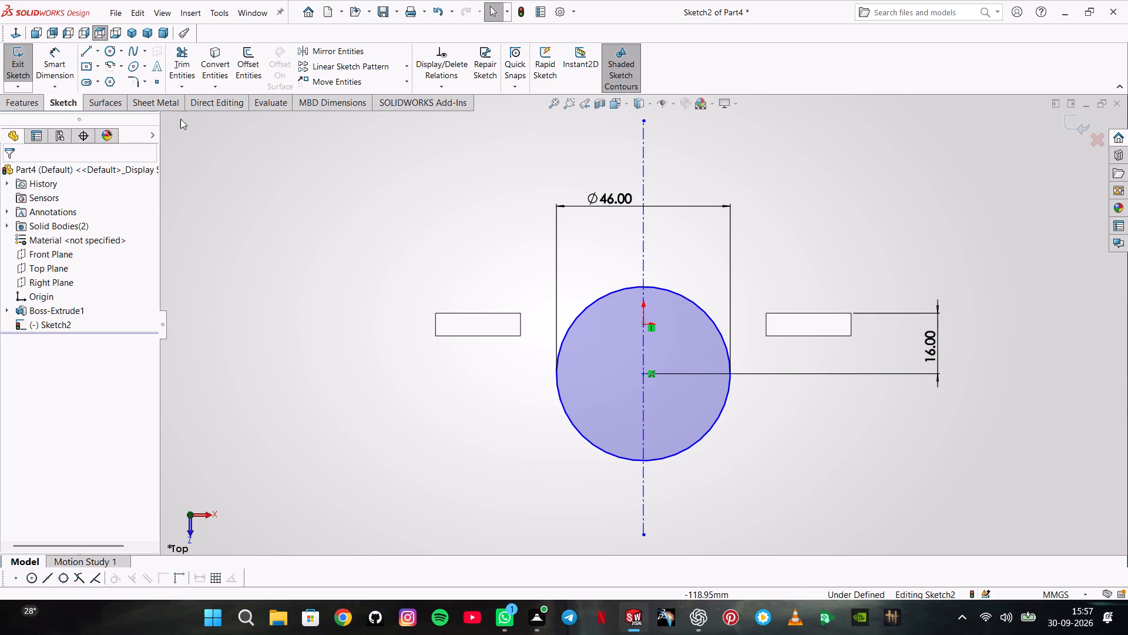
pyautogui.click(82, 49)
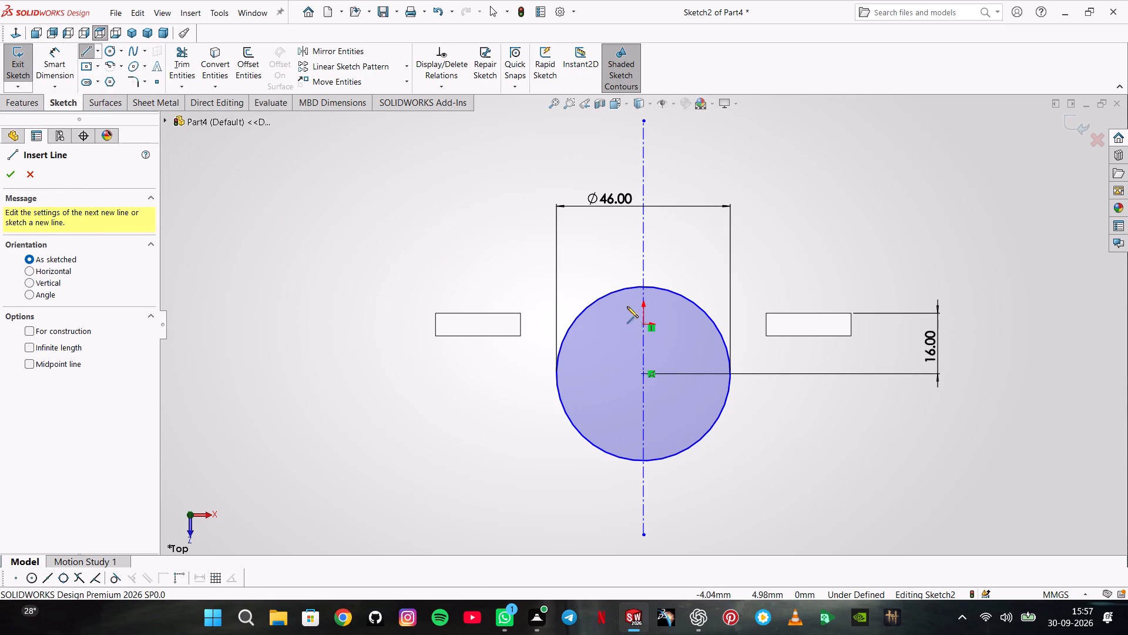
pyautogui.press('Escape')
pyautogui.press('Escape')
# Undo all sketches and the extrusion until the part is empty.
pyautogui.moveTo(545, 281); pyautogui.dragTo(485, 366, button='middle')
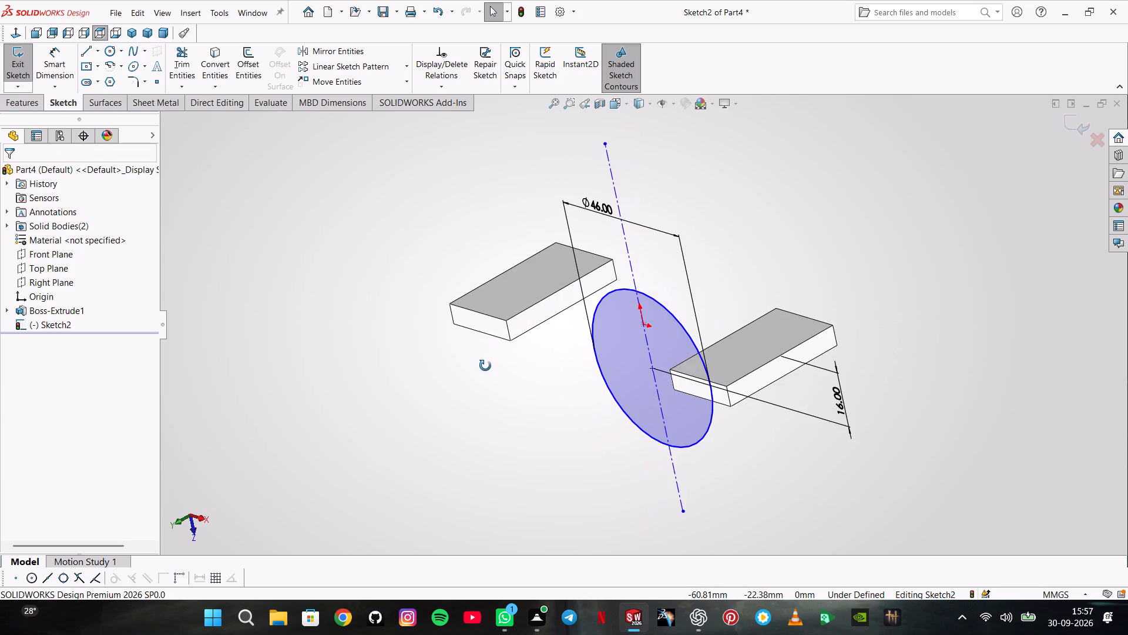
pyautogui.moveTo(485, 366); pyautogui.dragTo(508, 361, button='middle')
pyautogui.hotkey('ctrl', 'z')
pyautogui.hotkey('ctrl', 'z')
pyautogui.hotkey('ctrl', 'z')
pyautogui.hotkey('ctrl', 'z')
pyautogui.hotkey('ctrl', 'z')
pyautogui.hotkey('ctrl', 'z')
pyautogui.hotkey('ctrl', 'z')
pyautogui.hotkey('ctrl', 'z')
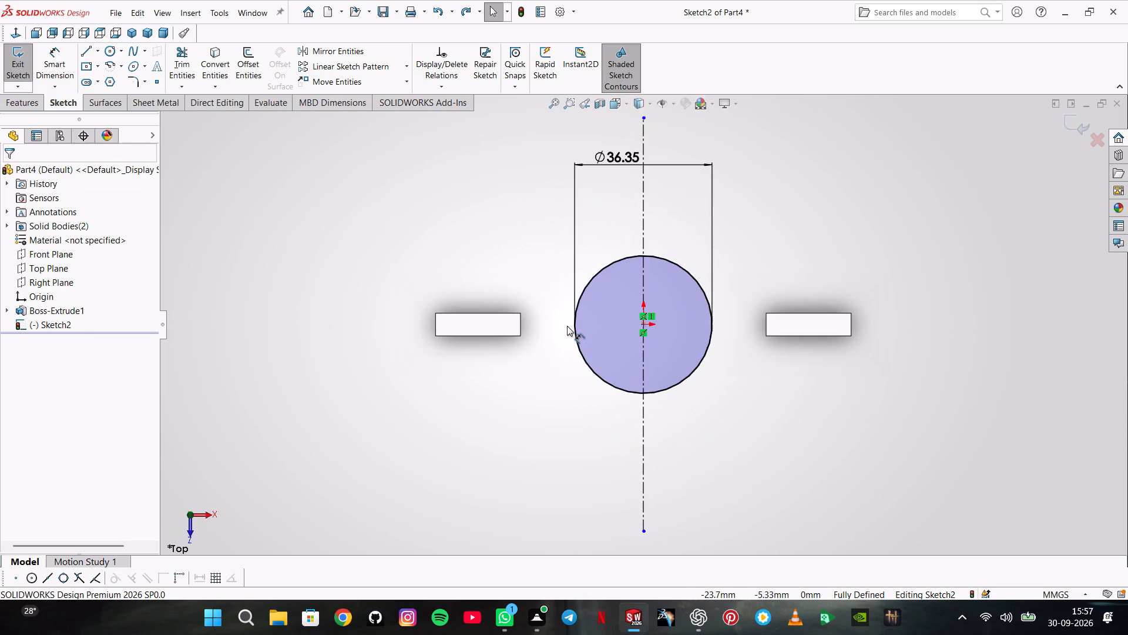
pyautogui.hotkey('ctrl', 'z')
pyautogui.hotkey('ctrl', 'z')
pyautogui.hotkey('ctrl', 'z')
pyautogui.hotkey('ctrl', 'z')
pyautogui.hotkey('ctrl', 'z')
pyautogui.hotkey('ctrl', 'z')
pyautogui.hotkey('ctrl', 'z')
pyautogui.hotkey('ctrl', 'z')
pyautogui.hotkey('ctrl', 'z')
pyautogui.hotkey('ctrl', 'z')
pyautogui.hotkey('ctrl', 'z')
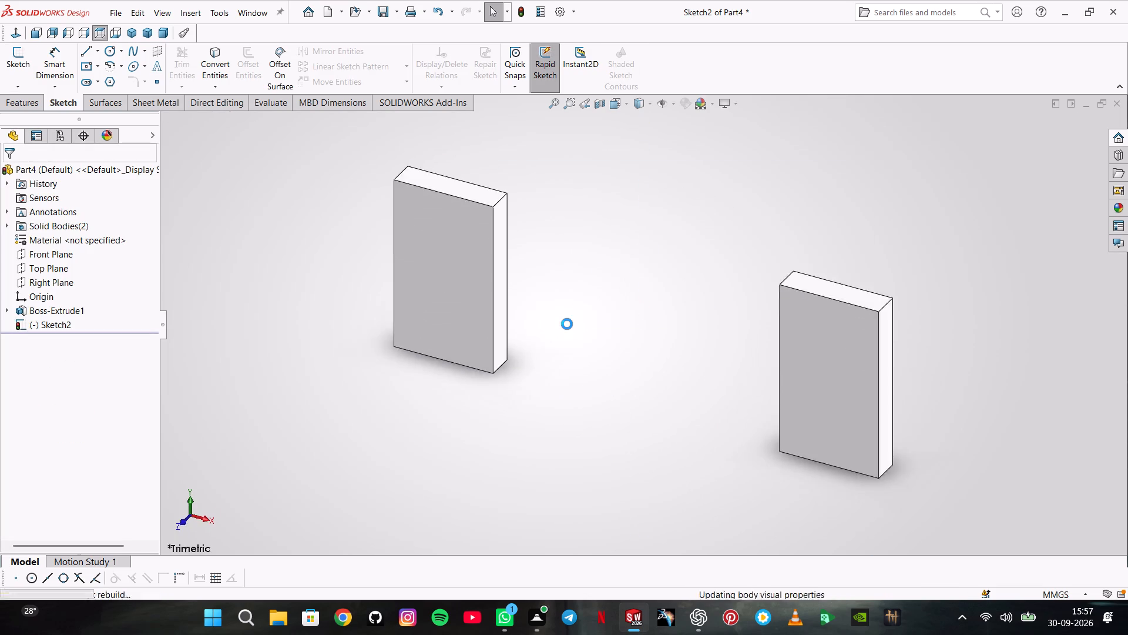
pyautogui.hotkey('ctrl', 'z')
pyautogui.hotkey('ctrl', 'z')
pyautogui.hotkey('ctrl', 'z')
pyautogui.hotkey('ctrl', 'z')
pyautogui.hotkey('ctrl', 'z')
pyautogui.hotkey('ctrl', 'z')
pyautogui.hotkey('ctrl', 'z')
pyautogui.hotkey('ctrl', 'z')
pyautogui.hotkey('ctrl', 'z')
pyautogui.hotkey('ctrl', 'z')
pyautogui.hotkey('ctrl', 'z')
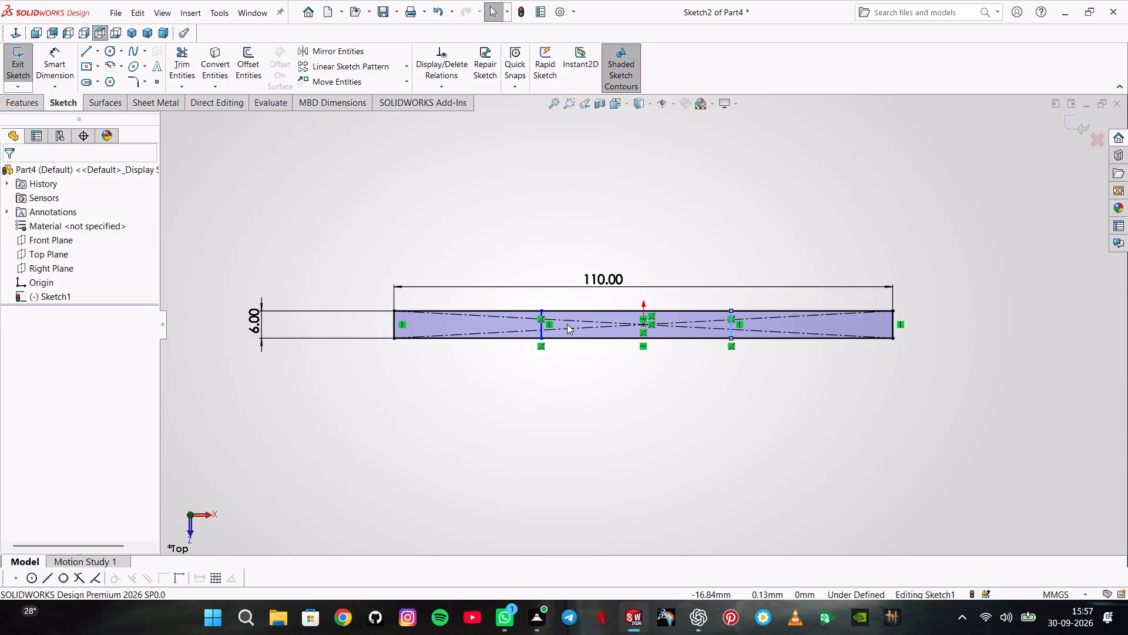
pyautogui.hotkey('ctrl', 'z')
pyautogui.hotkey('ctrl', 'z')
pyautogui.hotkey('ctrl', 'z')
pyautogui.hotkey('ctrl', 'z')
pyautogui.hotkey('ctrl', 'z')
pyautogui.hotkey('ctrl', 'z')
pyautogui.hotkey('ctrl', 'z')
pyautogui.hotkey('ctrl', 'z')
pyautogui.hotkey('ctrl', 'z')
pyautogui.hotkey('ctrl', 'z')
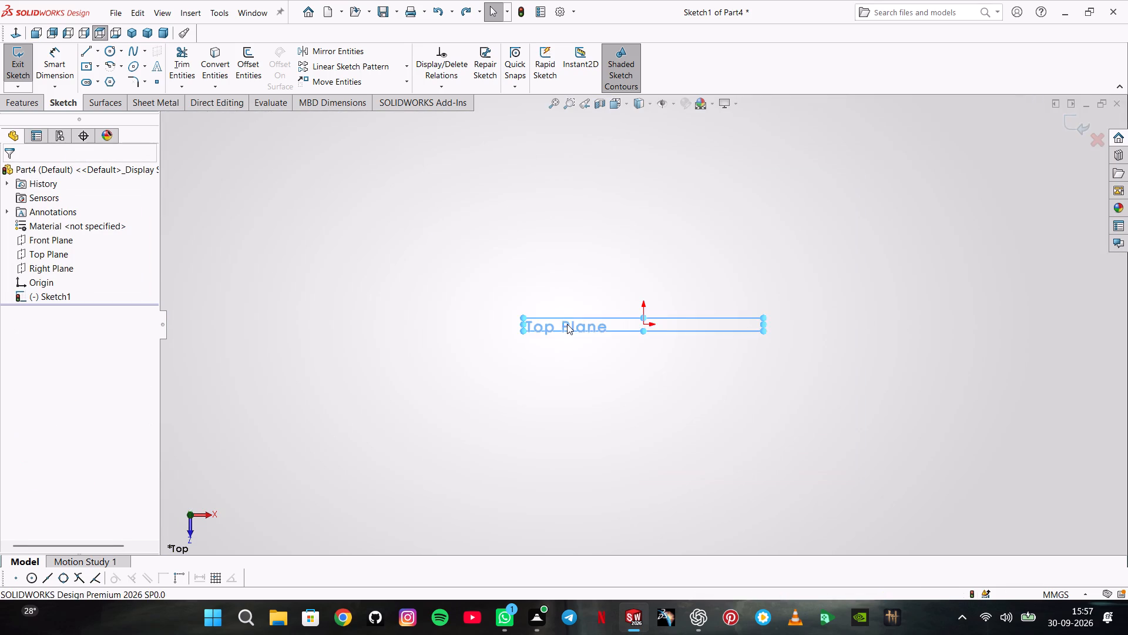
pyautogui.hotkey('ctrl', 'z')
pyautogui.hotkey('ctrl', 'z')
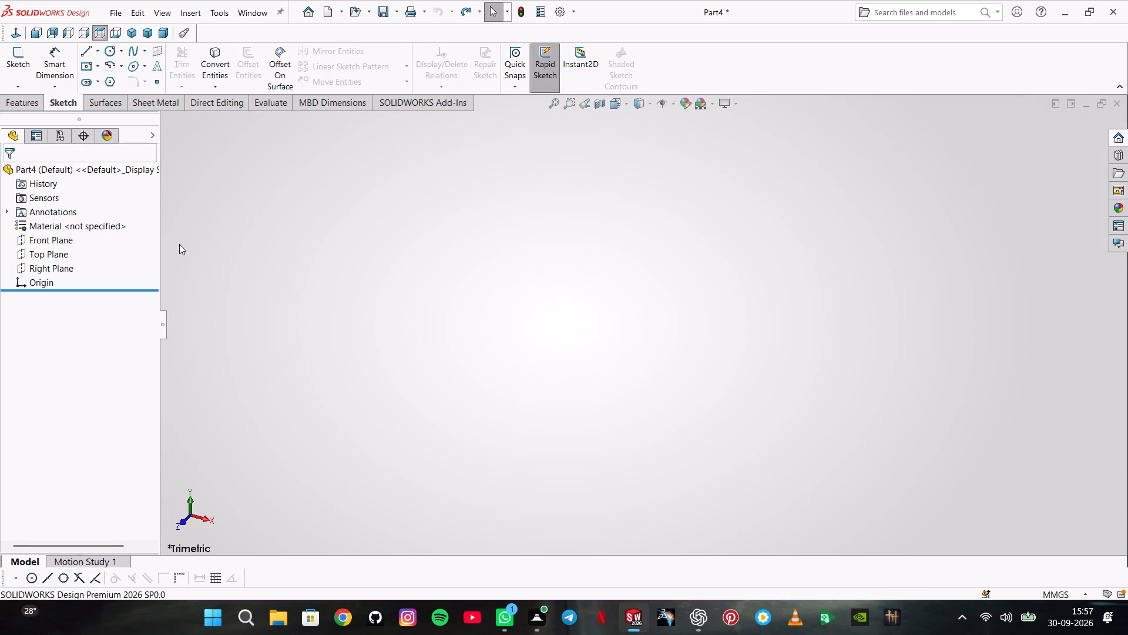
# Sketch a center rectangle about 311 by 25 mm on the Top Plane, centred on the origin.
pyautogui.click(68, 252)
pyautogui.click(77, 238)
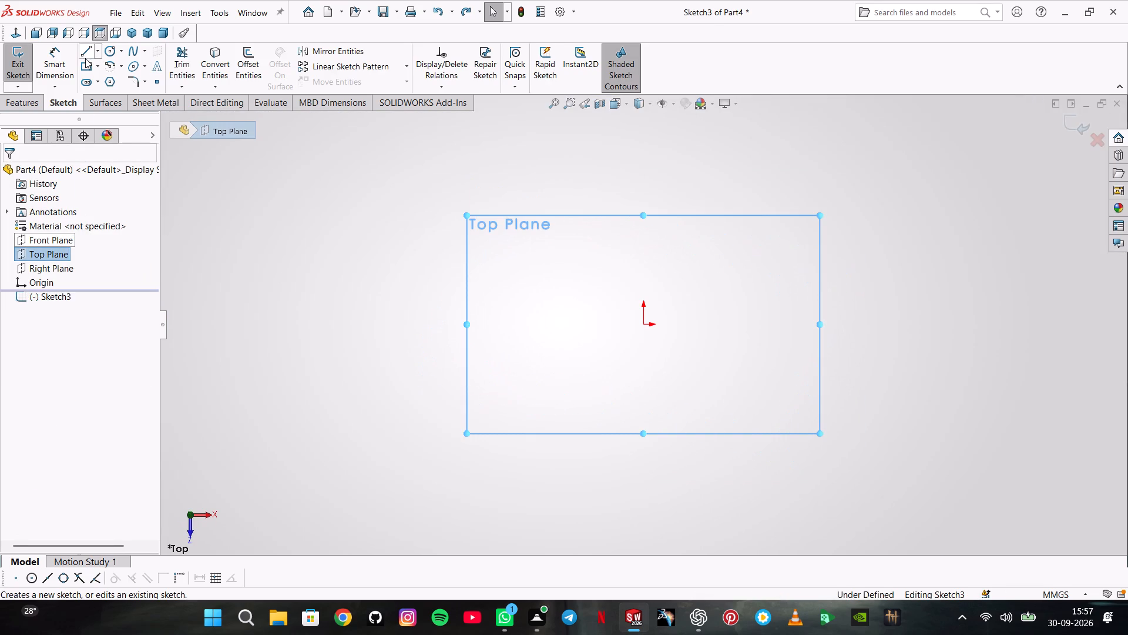
pyautogui.click(86, 63)
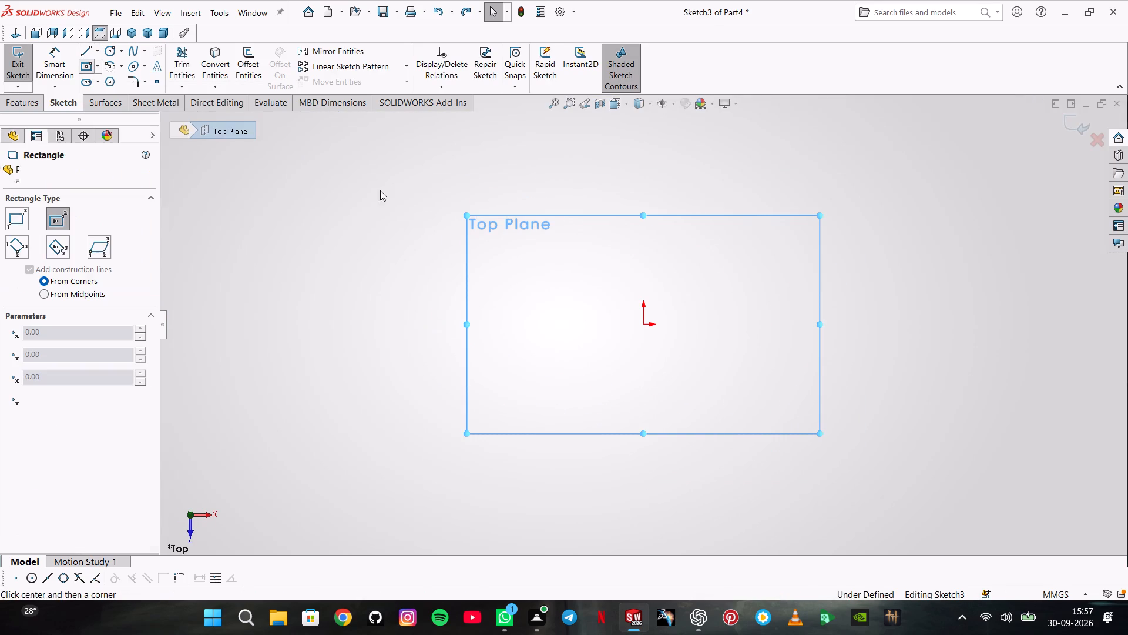
pyautogui.click(644, 326)
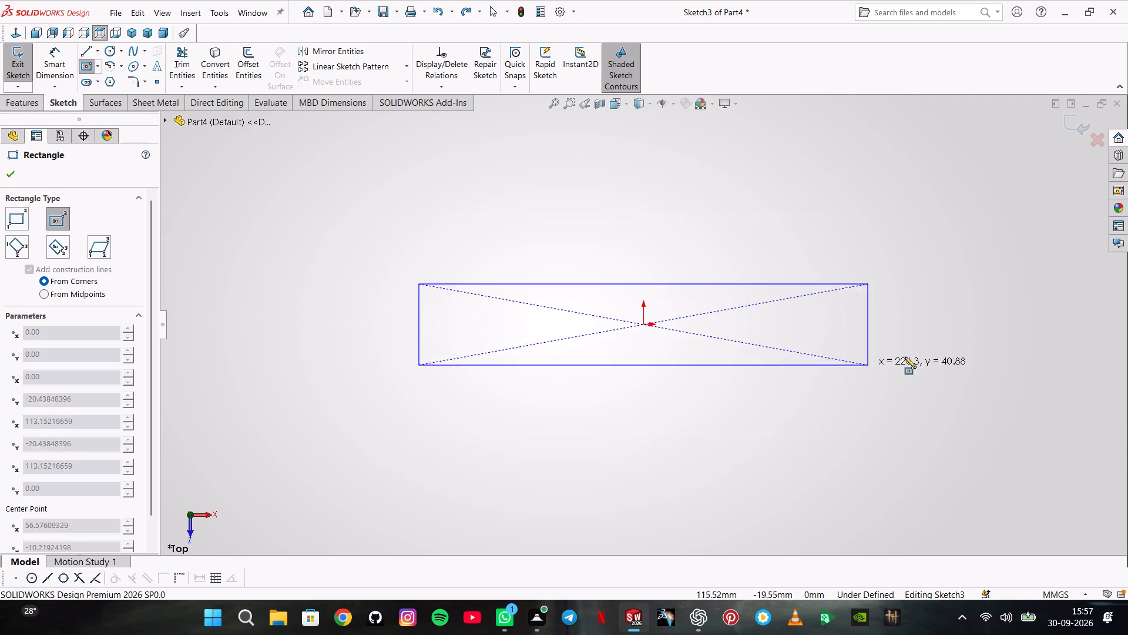
pyautogui.click(952, 350)
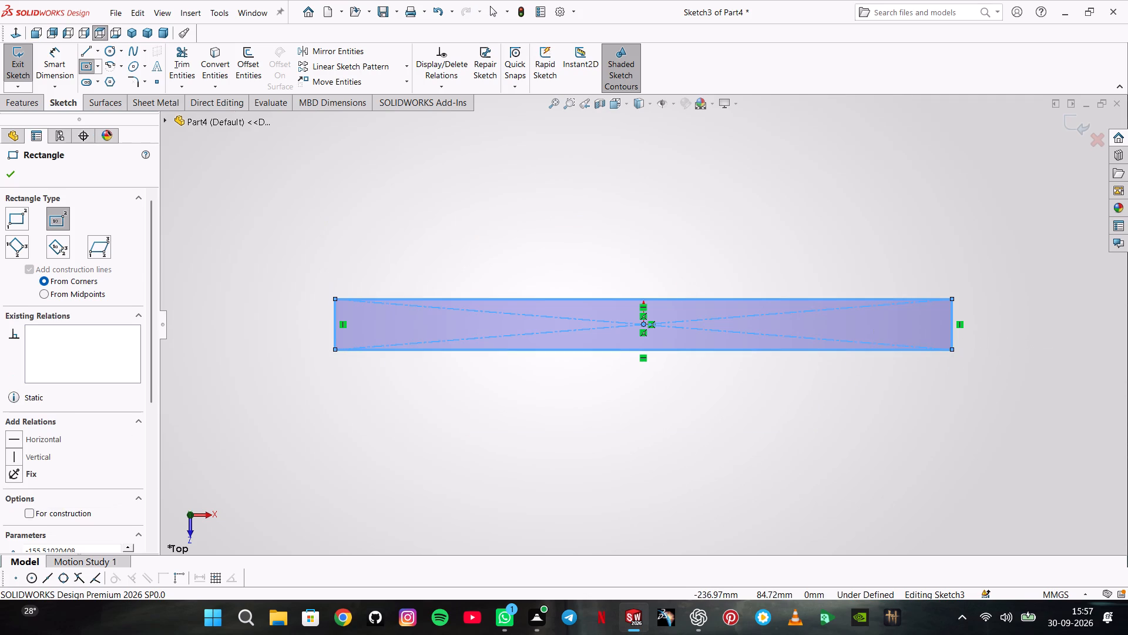
# Dimension the rectangle's vertical side at 6 mm.
pyautogui.click(58, 48)
pyautogui.click(333, 319)
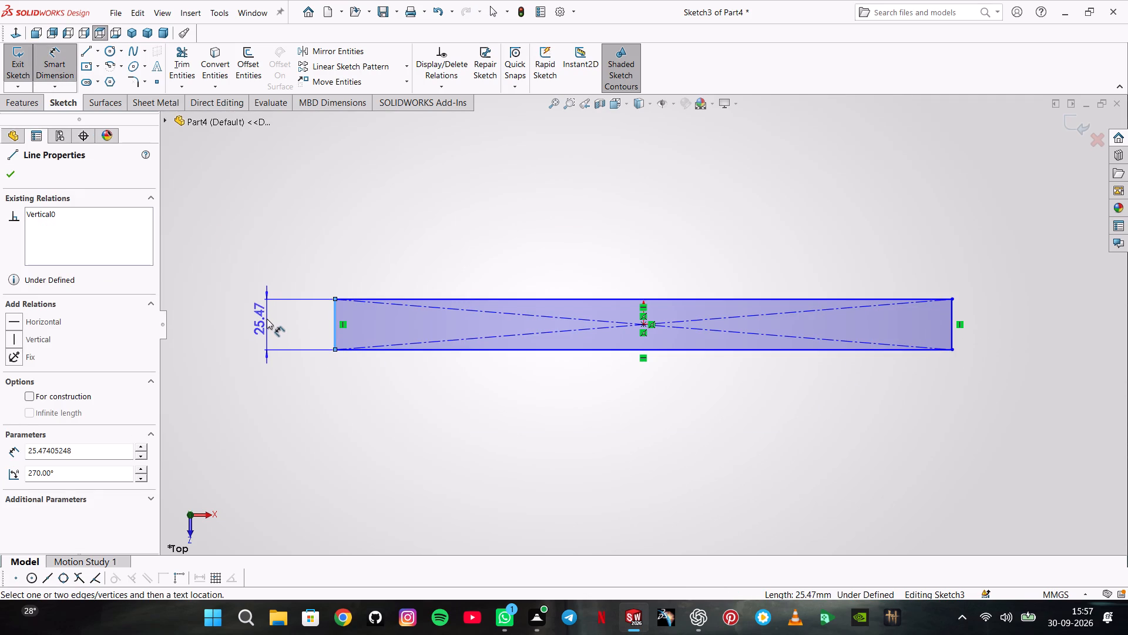
pyautogui.click(267, 319)
pyautogui.press('6')
pyautogui.press('Return')
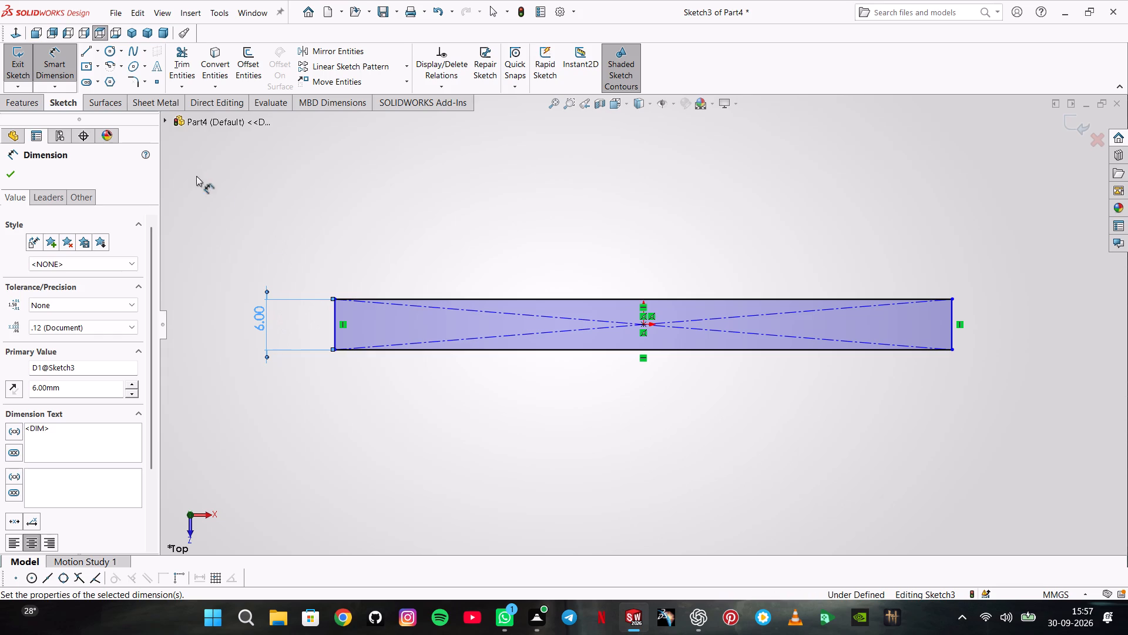
# Dimension the rectangle's upper horizontal edge at 110 mm.
pyautogui.moveTo(469, 303); pyautogui.dragTo(474, 304)
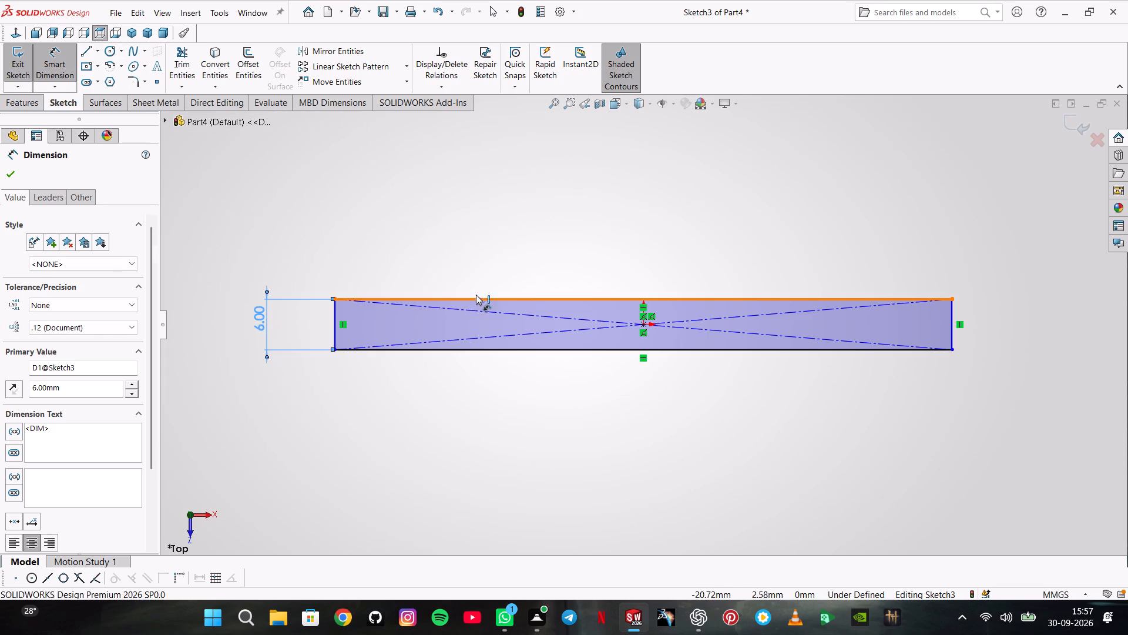
pyautogui.click(519, 216)
pyautogui.write('100')
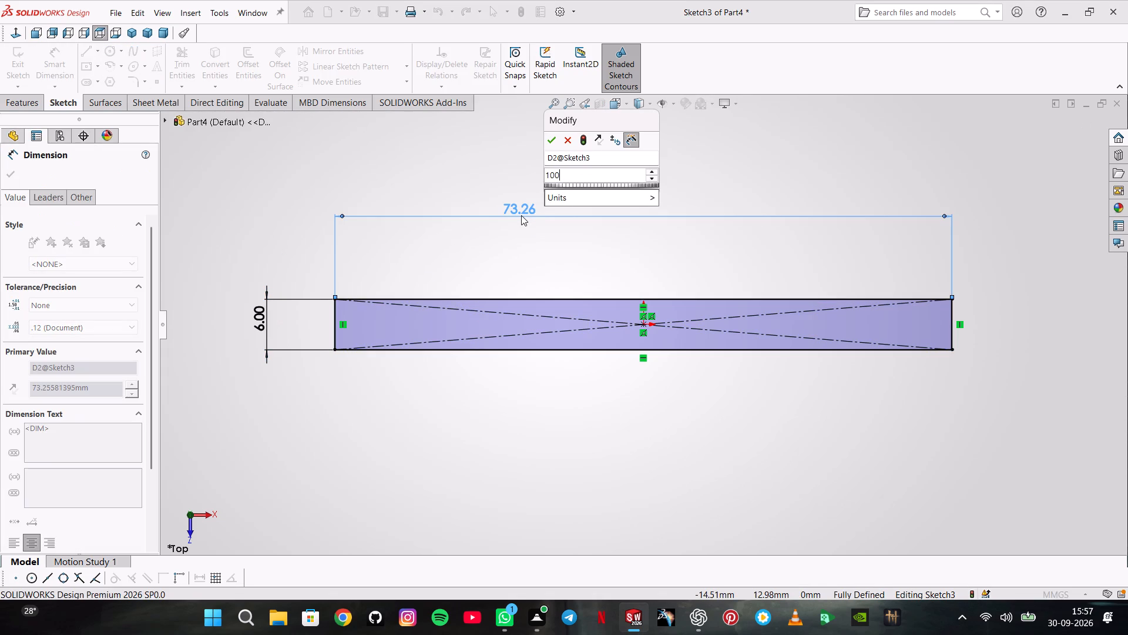
pyautogui.press('BackSpace')
pyautogui.press('BackSpace')
pyautogui.write('10')
pyautogui.press('Return')
# Draw a circle about 22 mm in diameter below the rectangle, centred about 15 mm directly under the origin.
pyautogui.scroll(2, 710, 351)
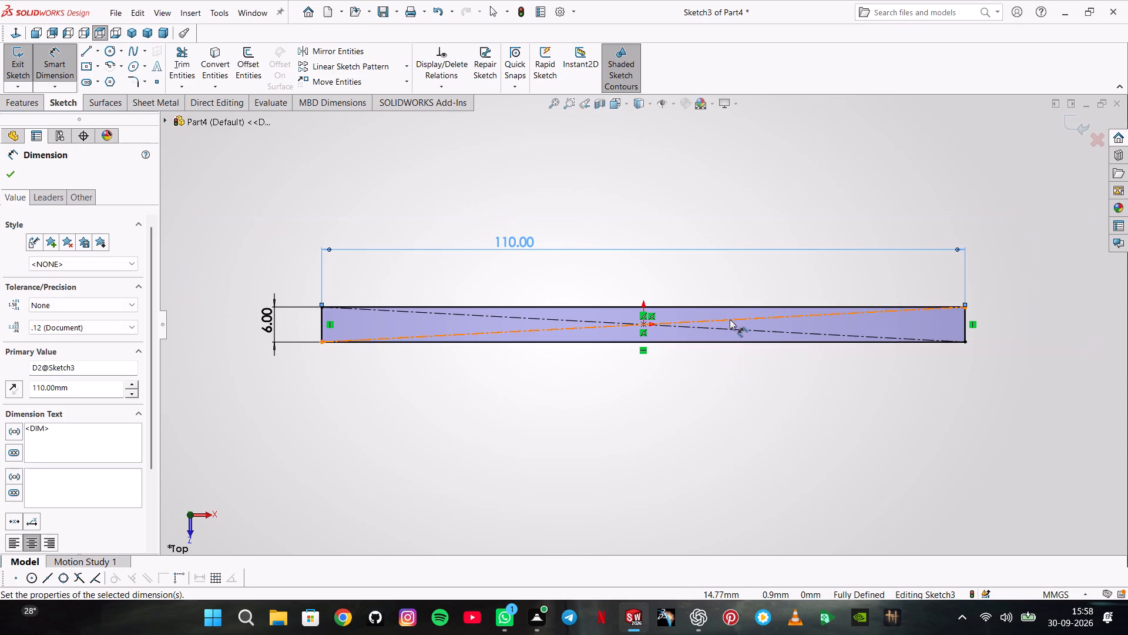
pyautogui.click(106, 47)
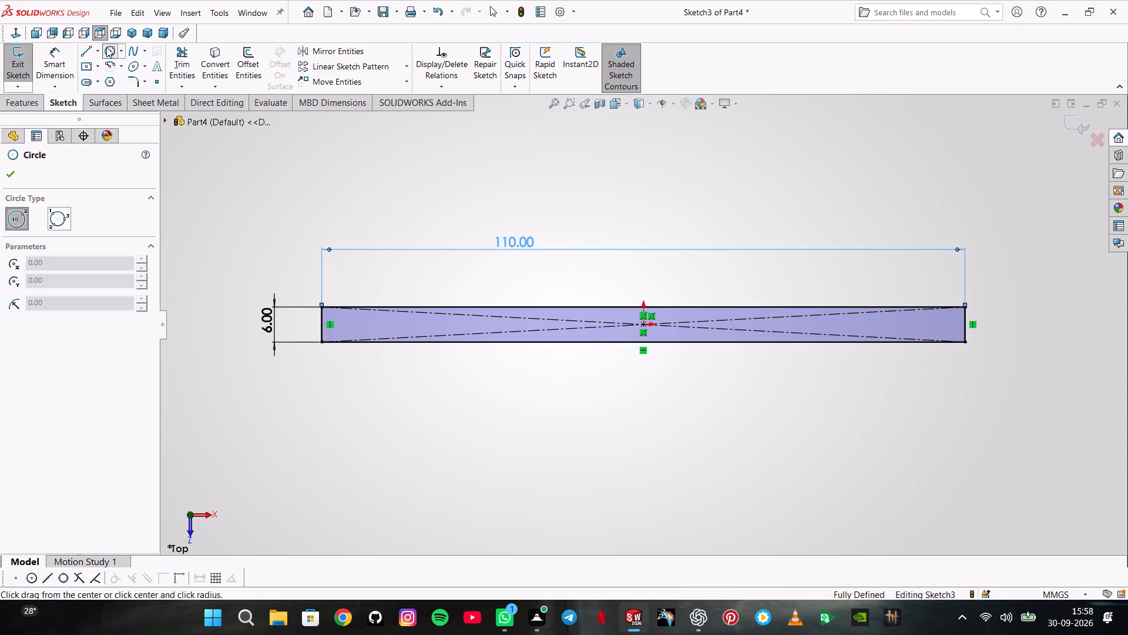
pyautogui.click(642, 412)
pyautogui.click(696, 374)
# Dimension the circle's centre 16 mm vertically from the rectangle's upper edge.
pyautogui.click(59, 82)
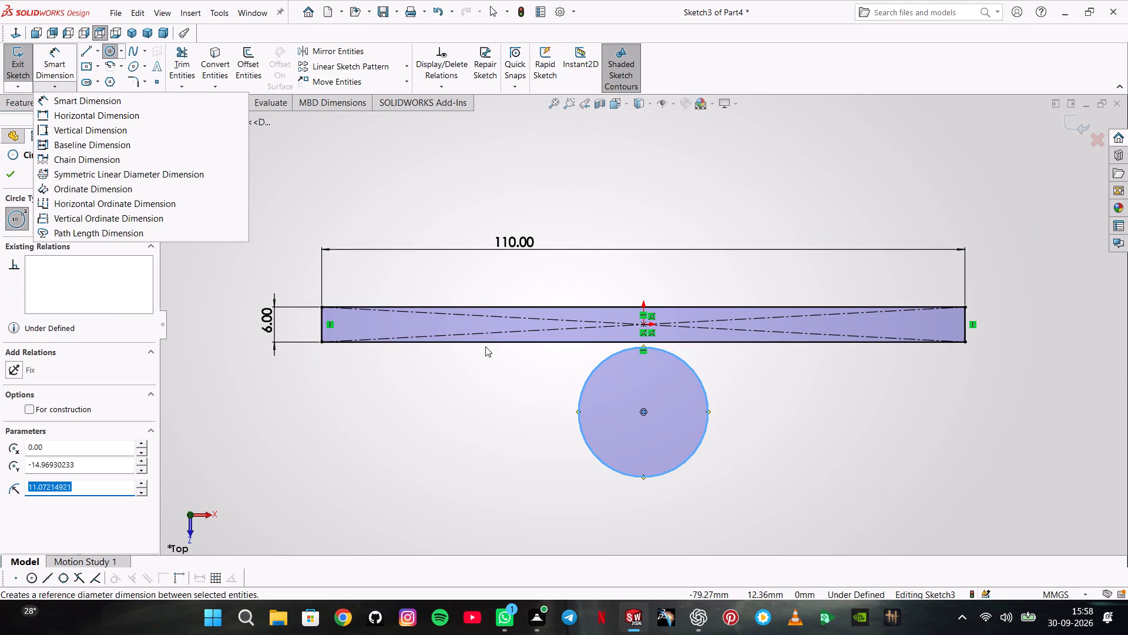
pyautogui.click(51, 55)
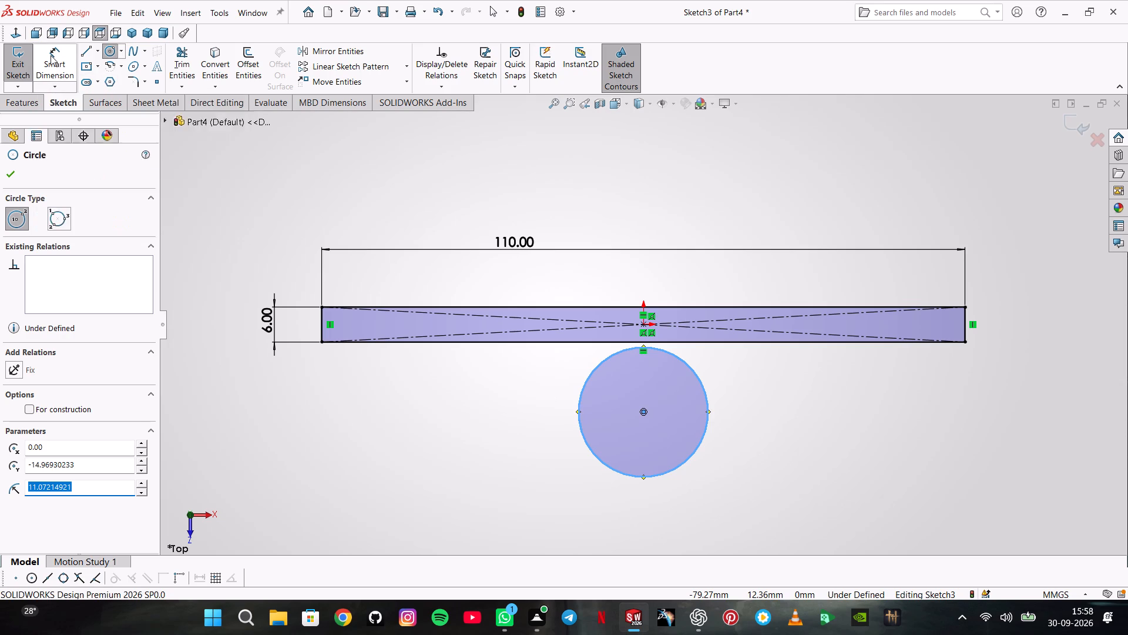
pyautogui.click(643, 409)
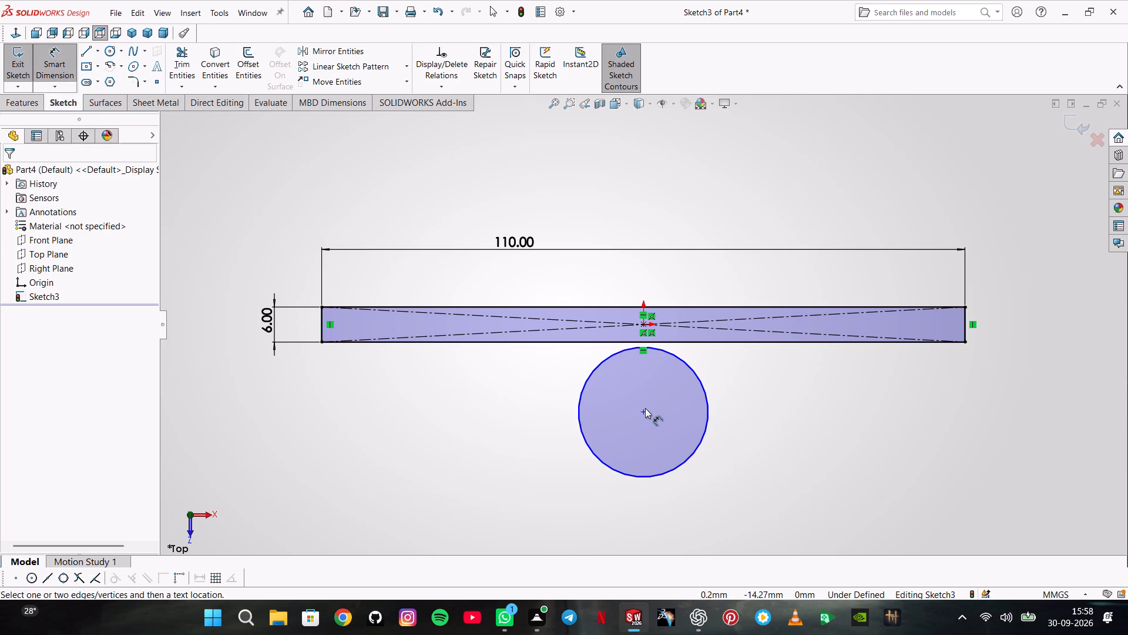
pyautogui.click(644, 412)
pyautogui.click(712, 306)
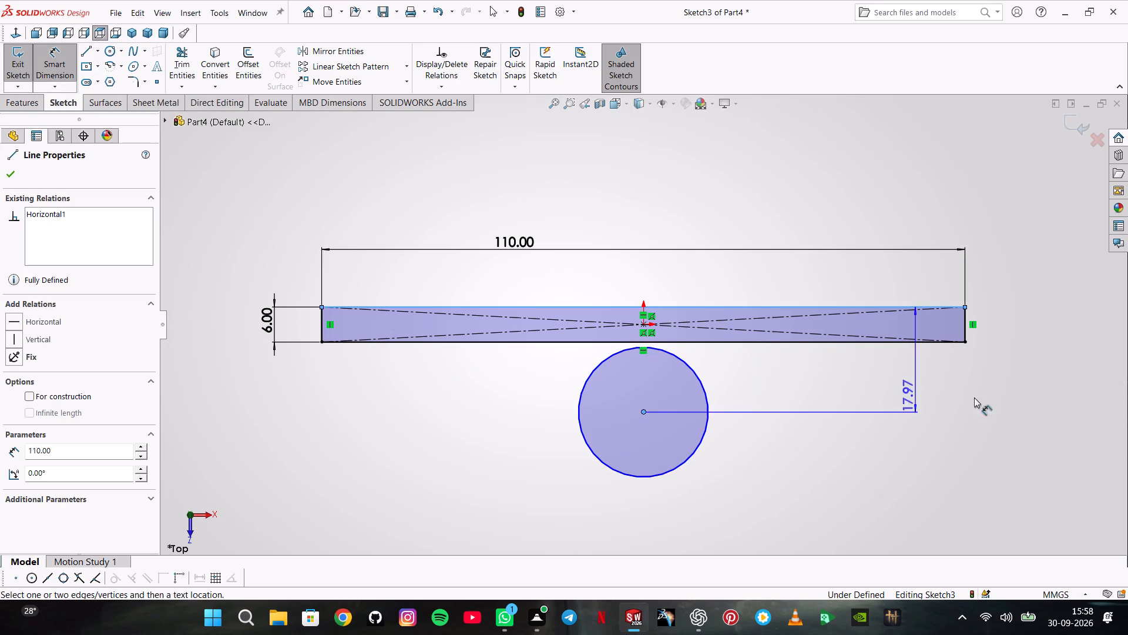
pyautogui.click(1064, 369)
pyautogui.write('16')
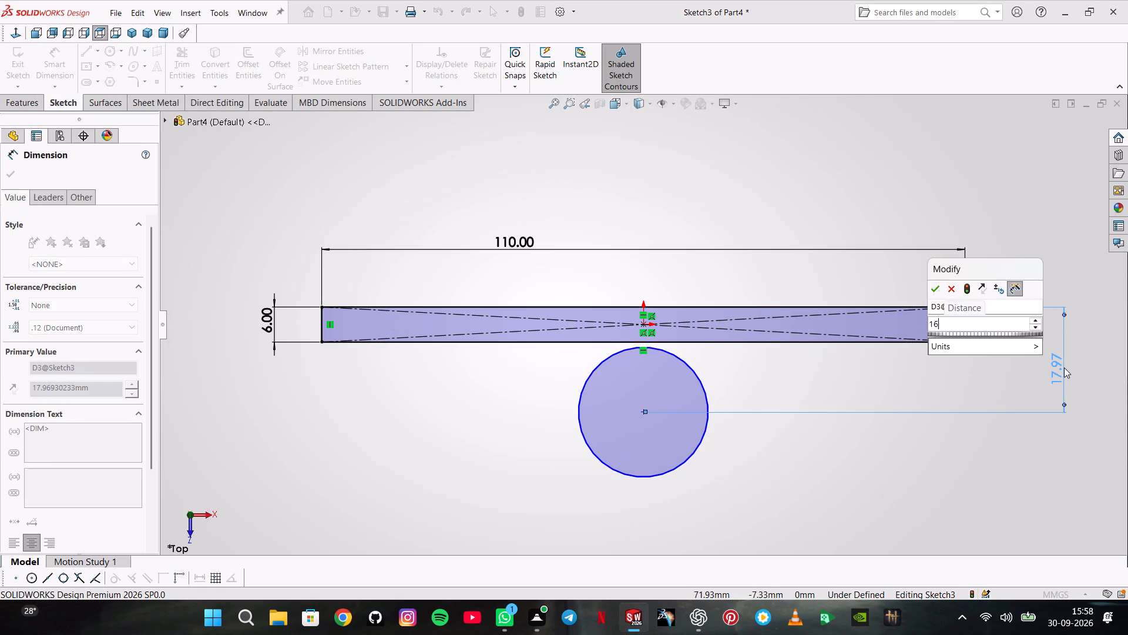
pyautogui.press('Return')
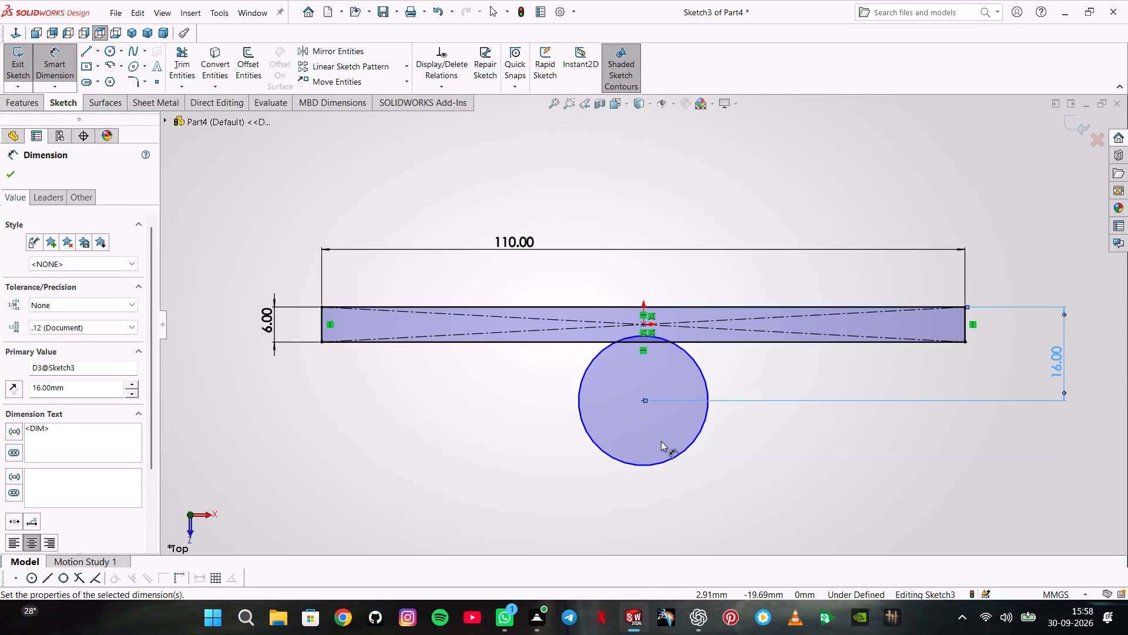
# Dimension the circle's diameter as 23*2, giving 46 mm.
pyautogui.click(674, 458)
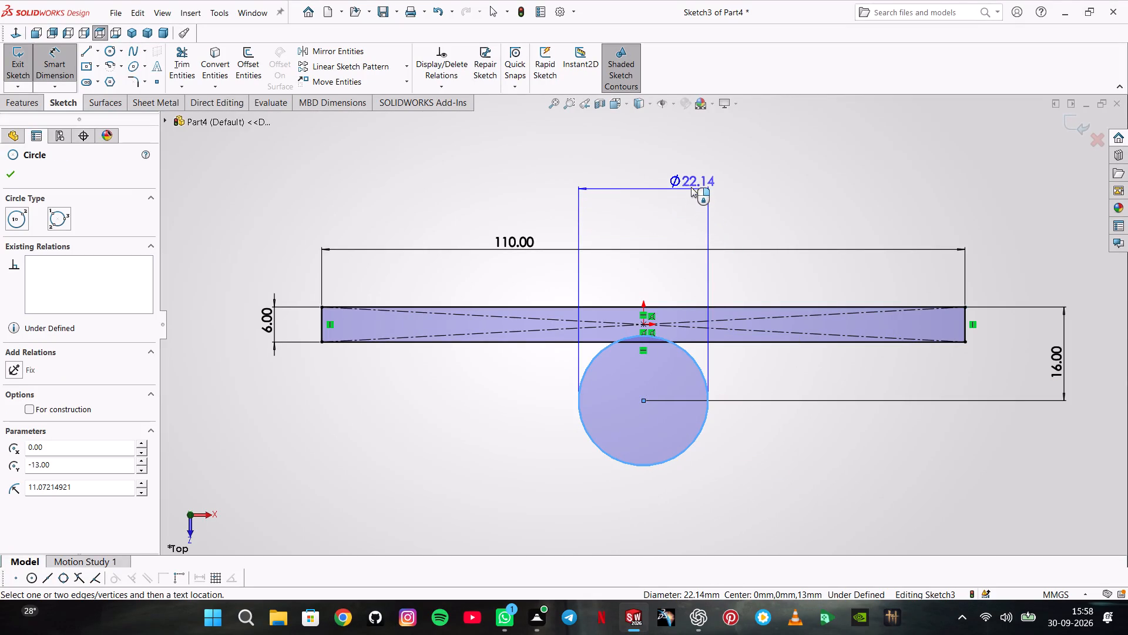
pyautogui.click(691, 187)
pyautogui.write('23*2')
pyautogui.press('Return')
pyautogui.scroll(1, 691, 187)
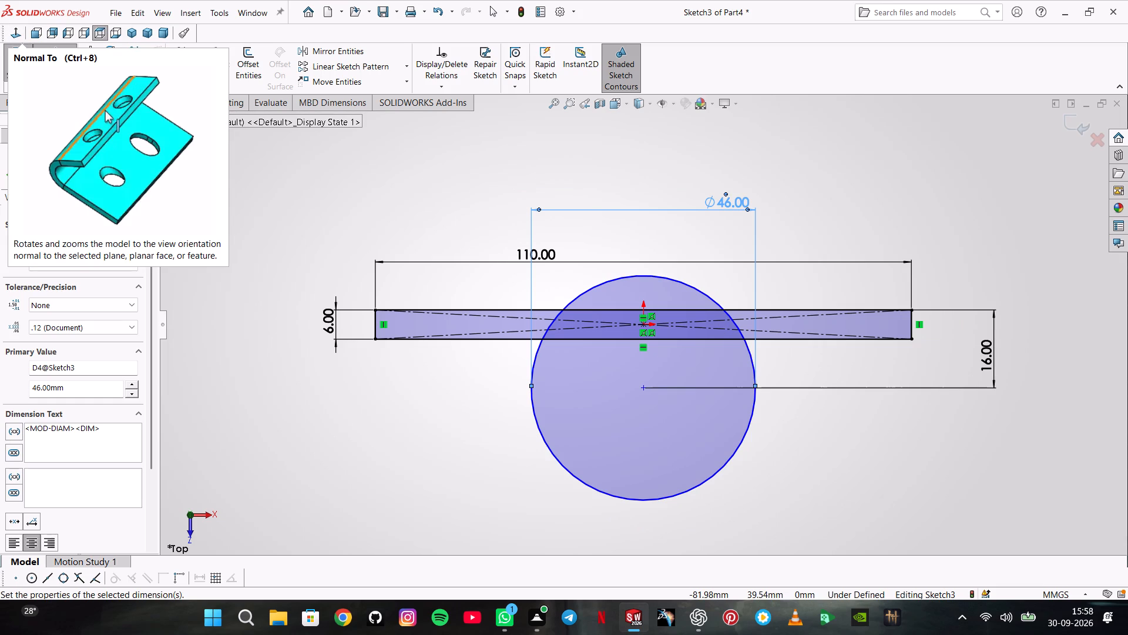
# Draw two vertical lines about 56 mm long crossing the rectangle, one on each side of the circle, and undo the stray end segment.
pyautogui.click(82, 48)
pyautogui.click(477, 167)
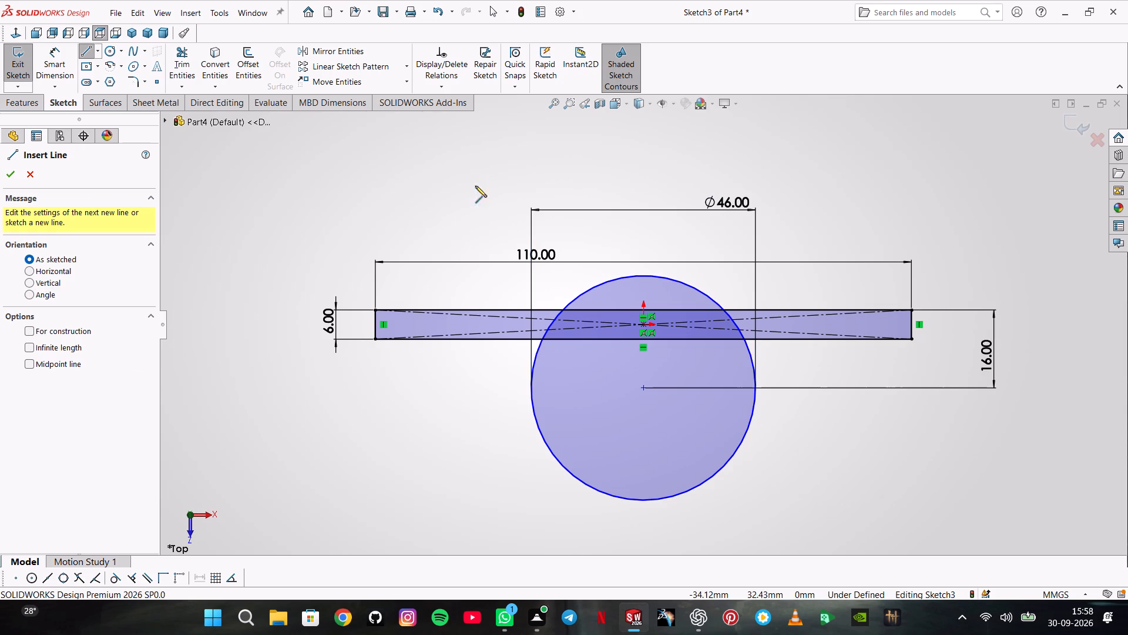
pyautogui.click(476, 442)
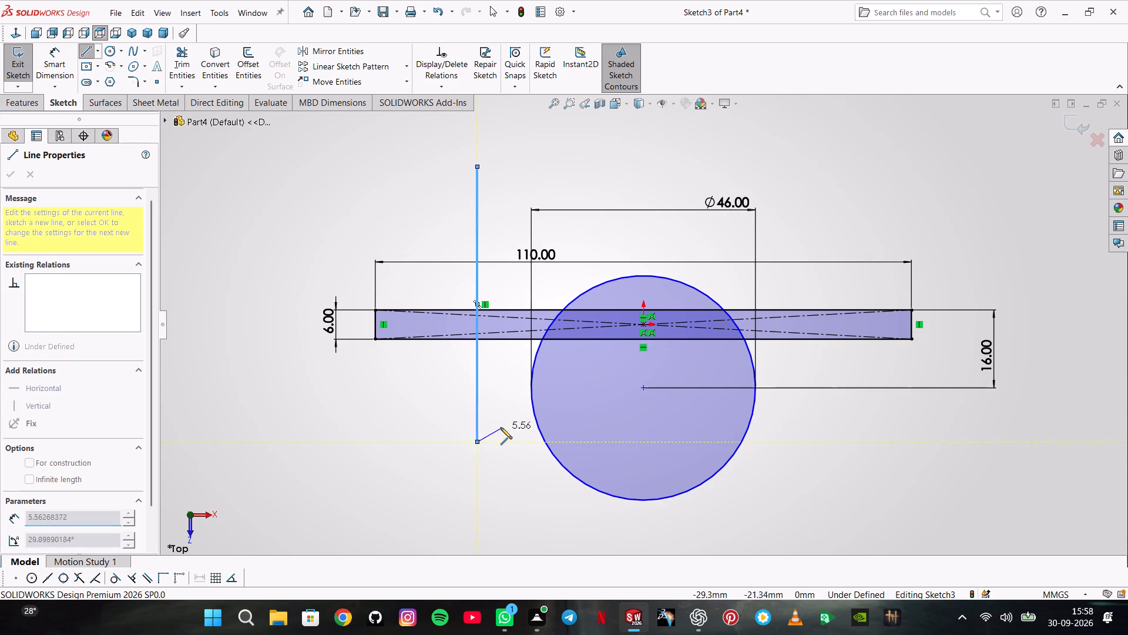
pyautogui.doubleClick(501, 427)
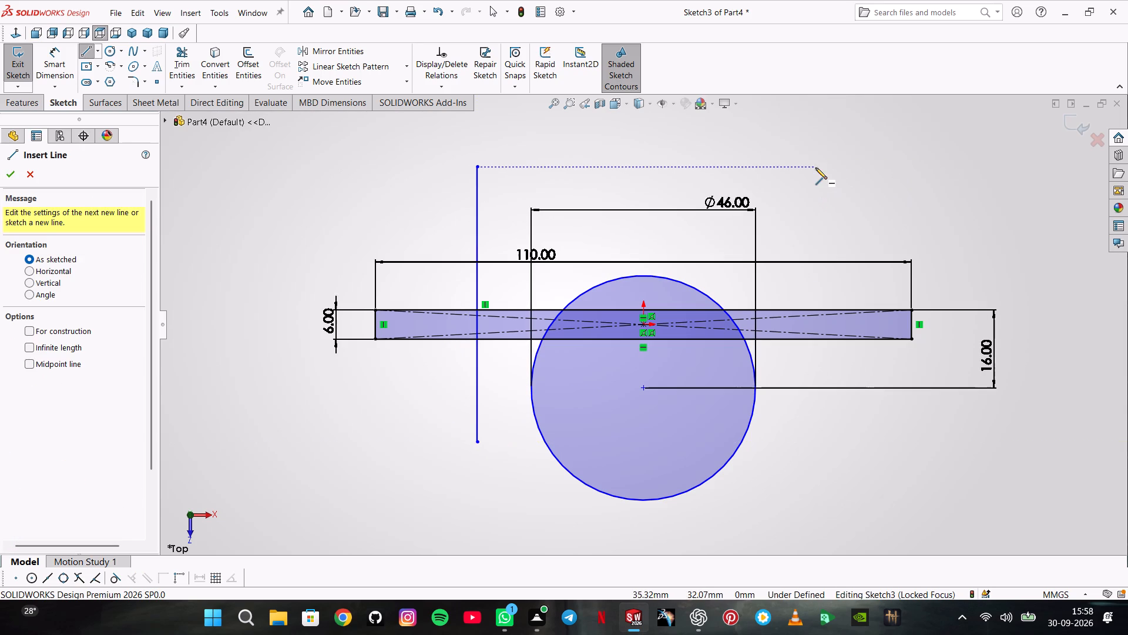
pyautogui.click(815, 168)
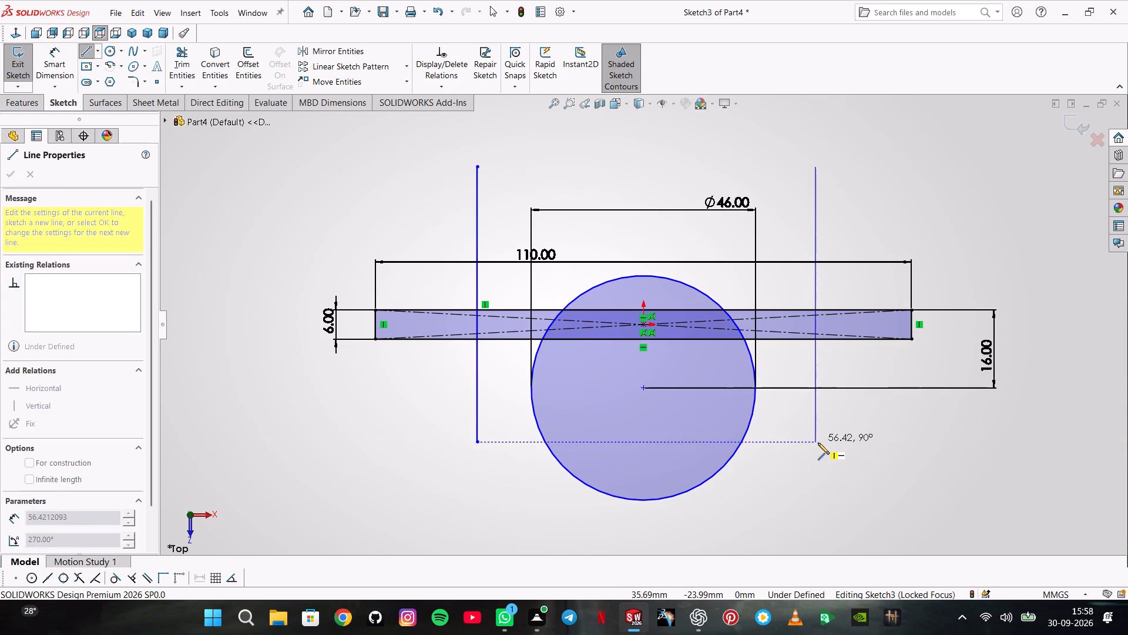
pyautogui.click(818, 444)
pyautogui.doubleClick(837, 432)
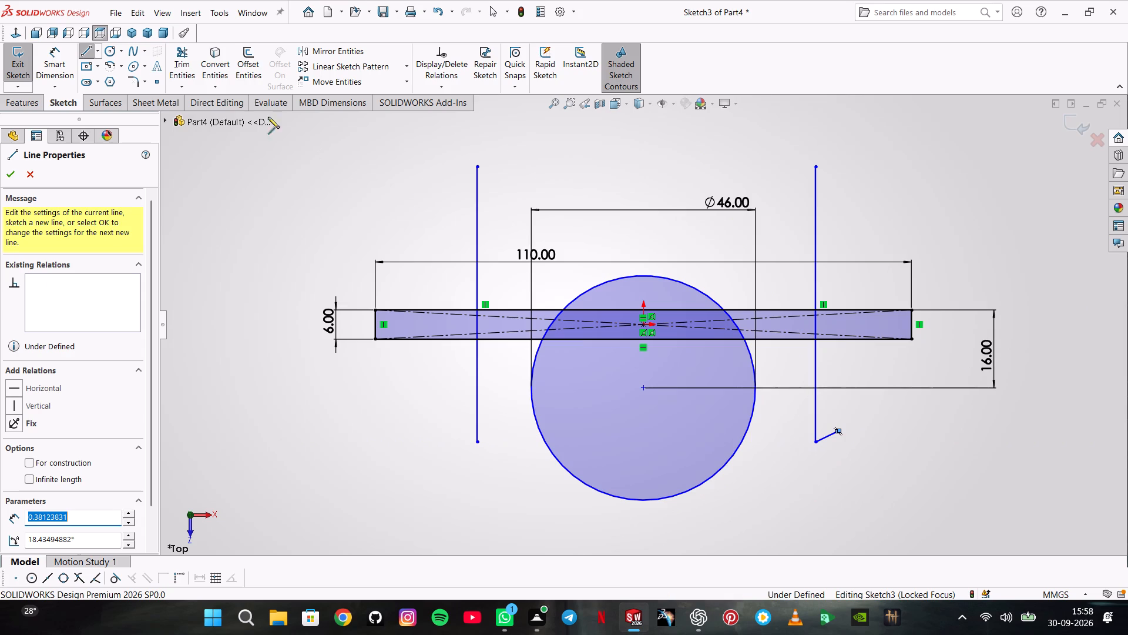
pyautogui.press('Escape')
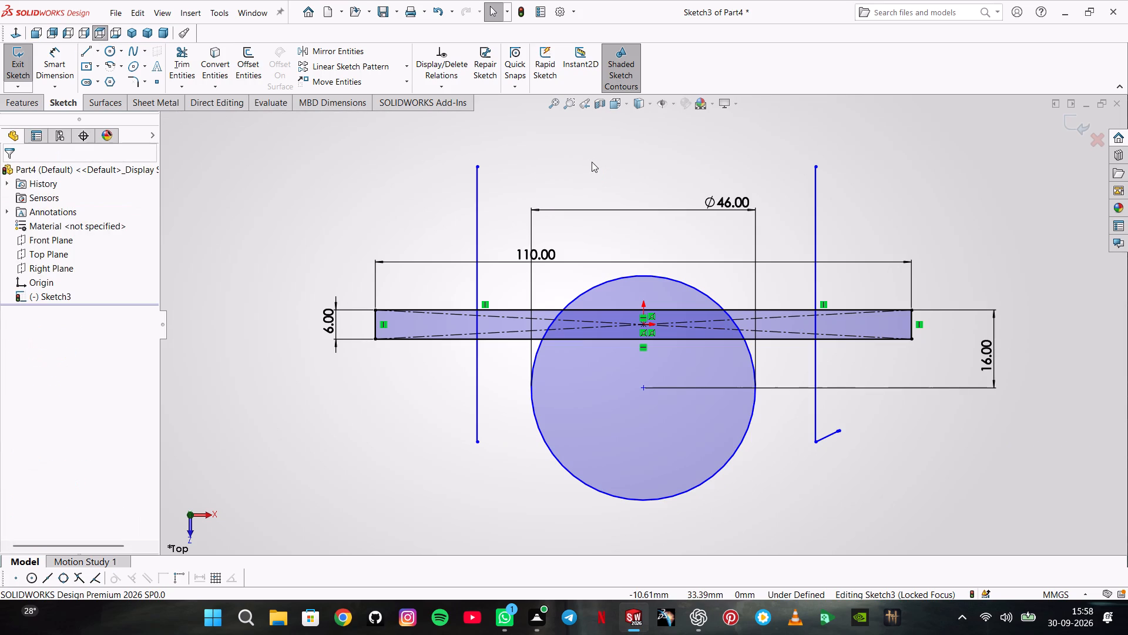
pyautogui.hotkey('ctrl', 'z')
pyautogui.hotkey('ctrl', 'z')
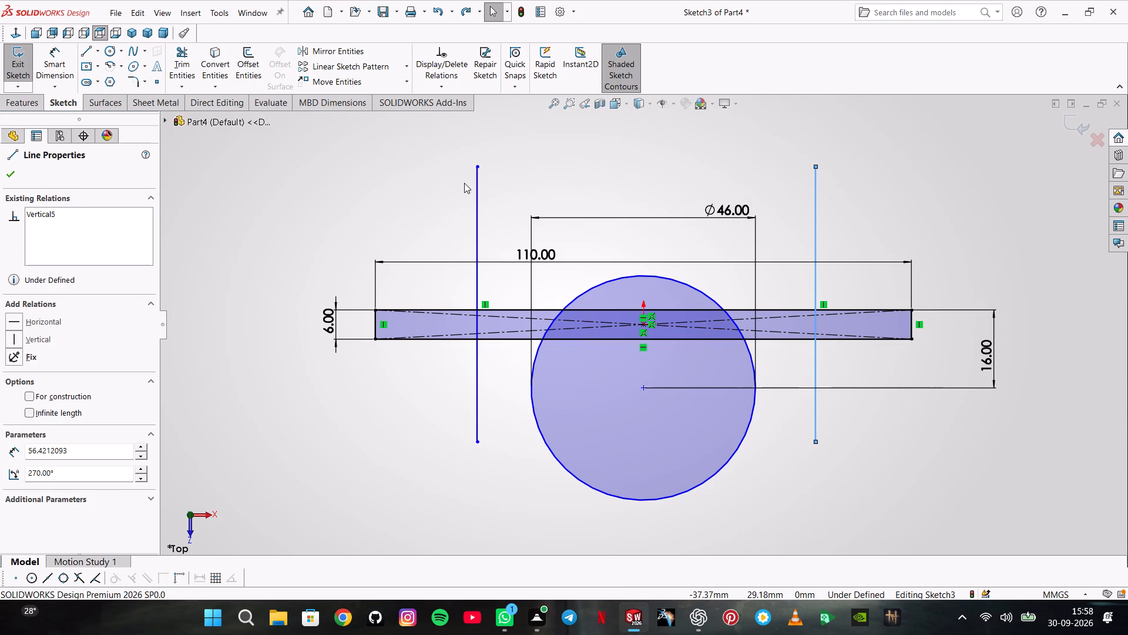
pyautogui.press('Escape')
# Make both vertical lines tangent to the 46 mm circle.
pyautogui.click(478, 183)
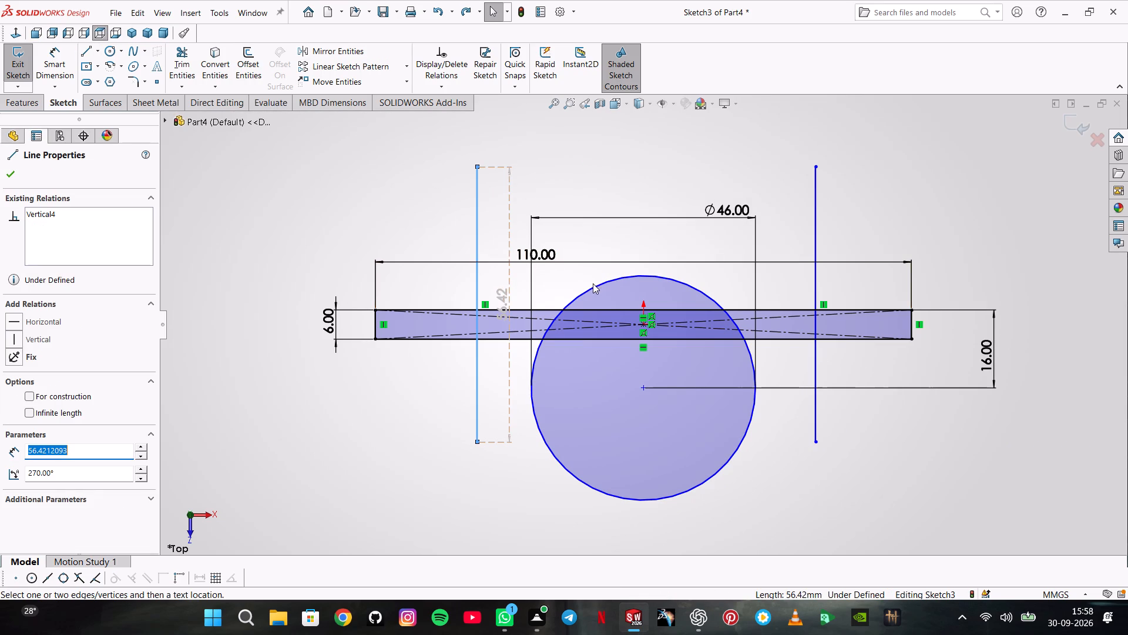
pyautogui.keyDown('ctrl'); pyautogui.click(595, 285); pyautogui.keyUp('ctrl')
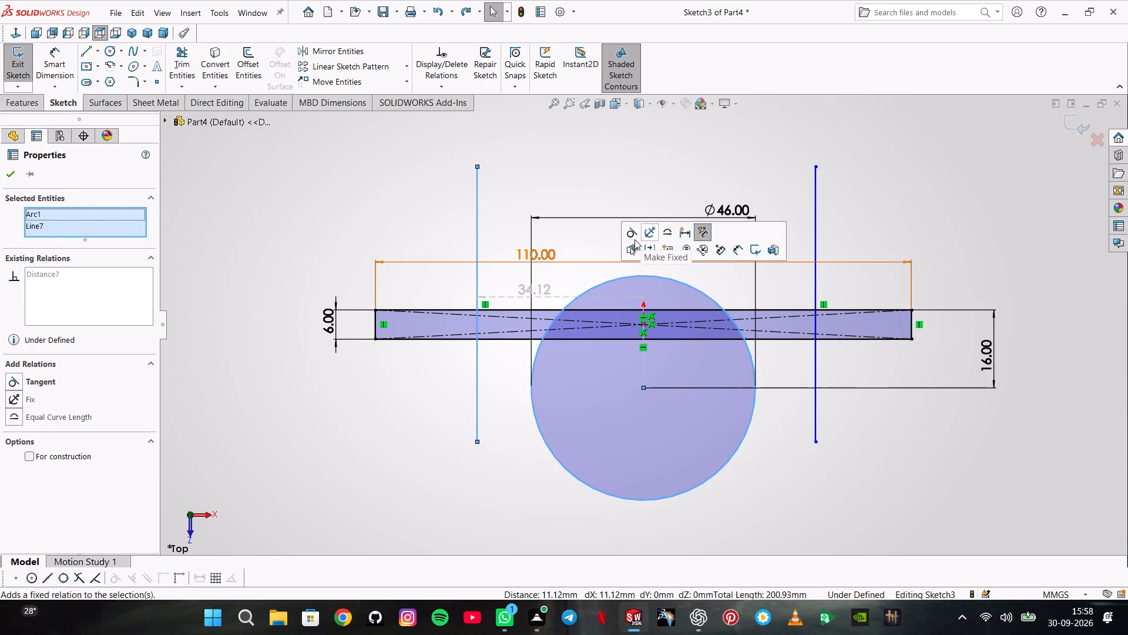
pyautogui.click(634, 239)
pyautogui.click(613, 155)
pyautogui.keyDown('ctrl'); pyautogui.click(815, 289); pyautogui.keyUp('ctrl')
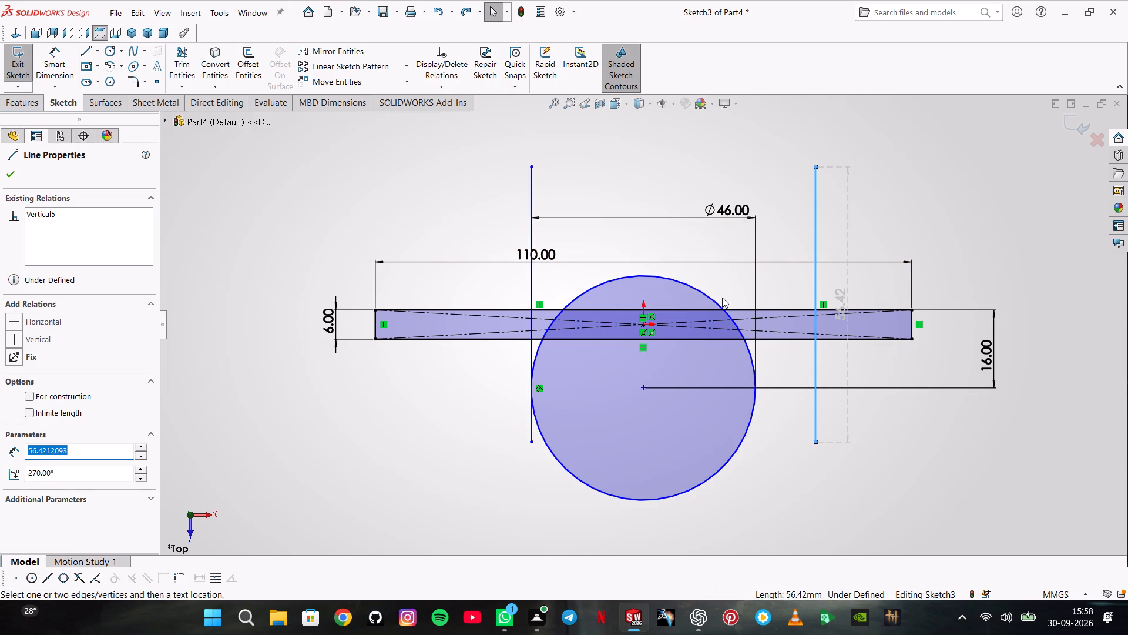
pyautogui.keyDown('ctrl'); pyautogui.click(714, 300); pyautogui.keyUp('ctrl')
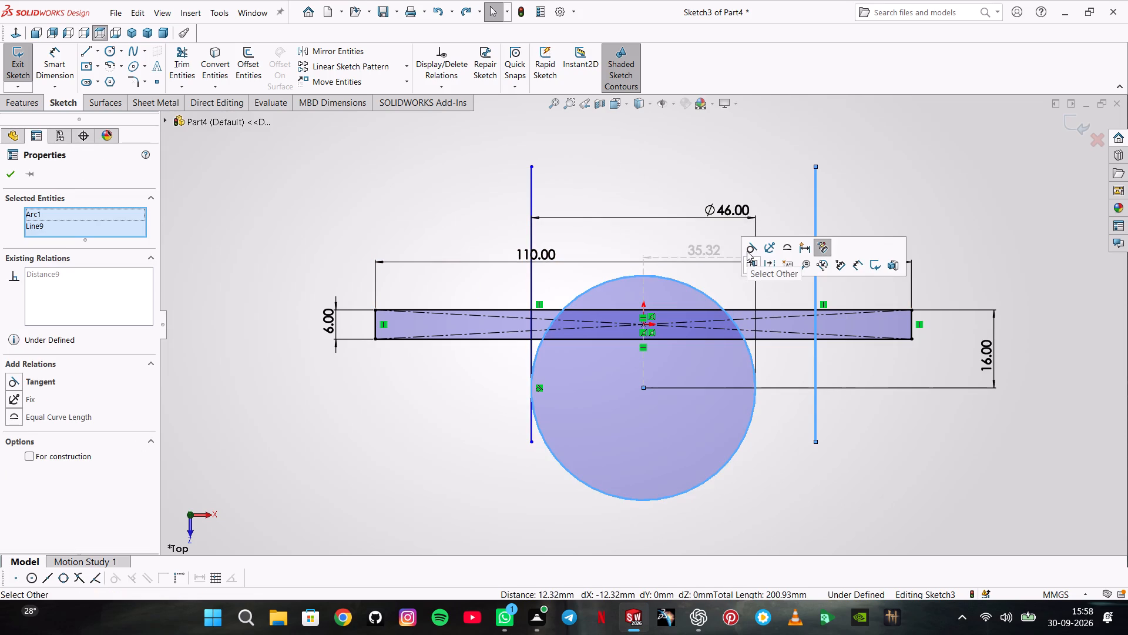
pyautogui.click(747, 251)
pyautogui.click(697, 183)
# Trim off the ends of both vertical lines below their tangent points on the circle.
pyautogui.click(183, 68)
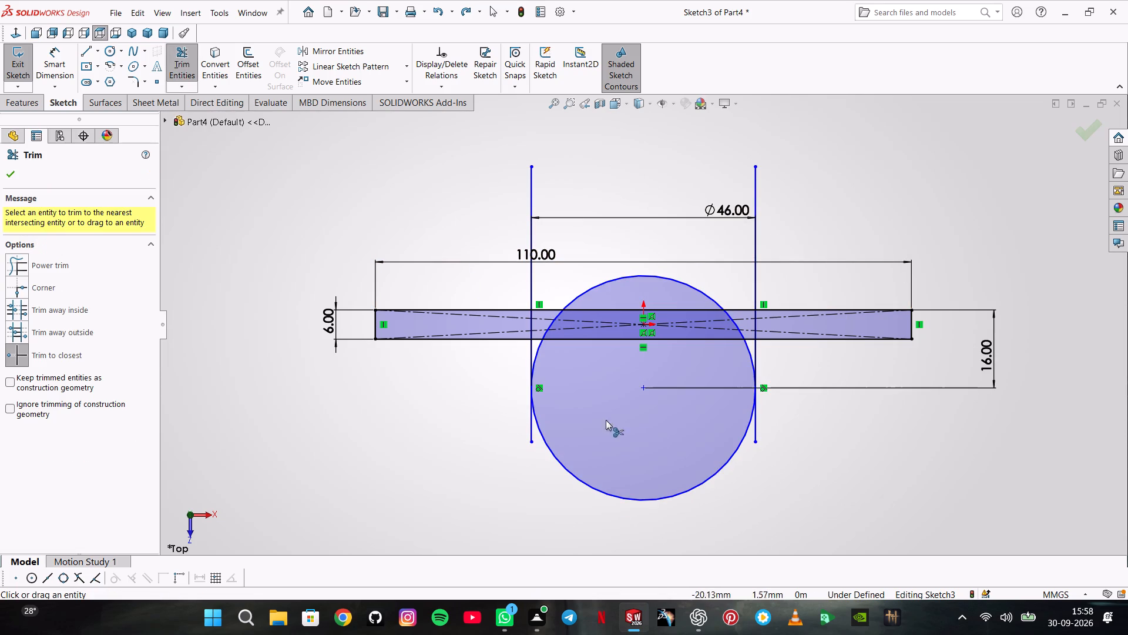
pyautogui.click(532, 435)
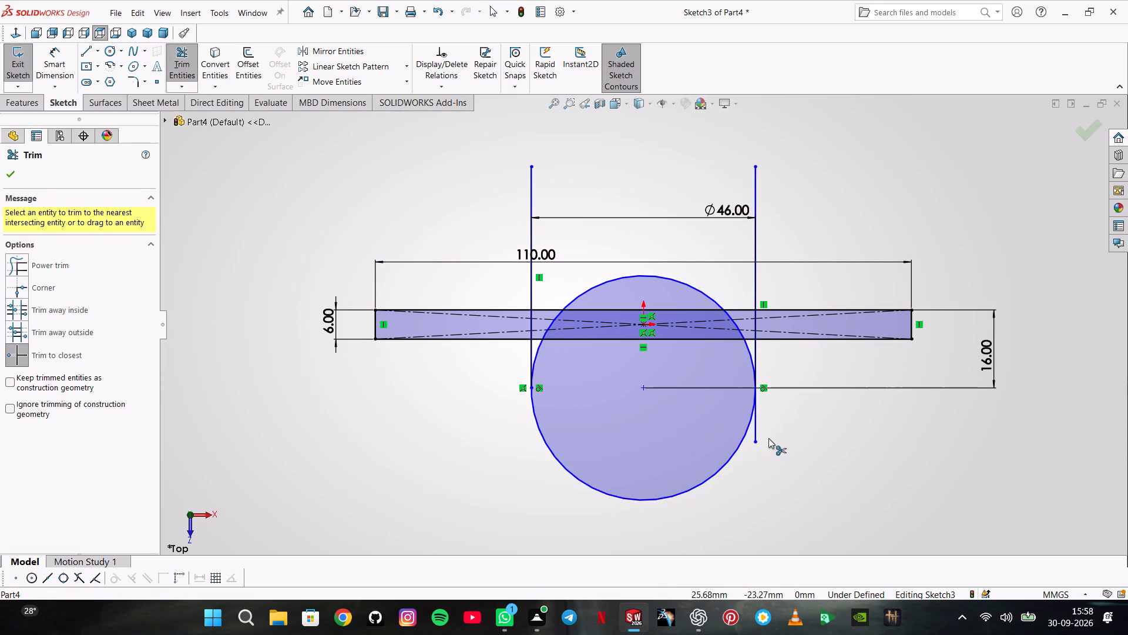
pyautogui.click(757, 432)
# Trim away all arc pieces of the circle's upper half, leaving the lower semicircle between the two vertical lines.
pyautogui.click(659, 279)
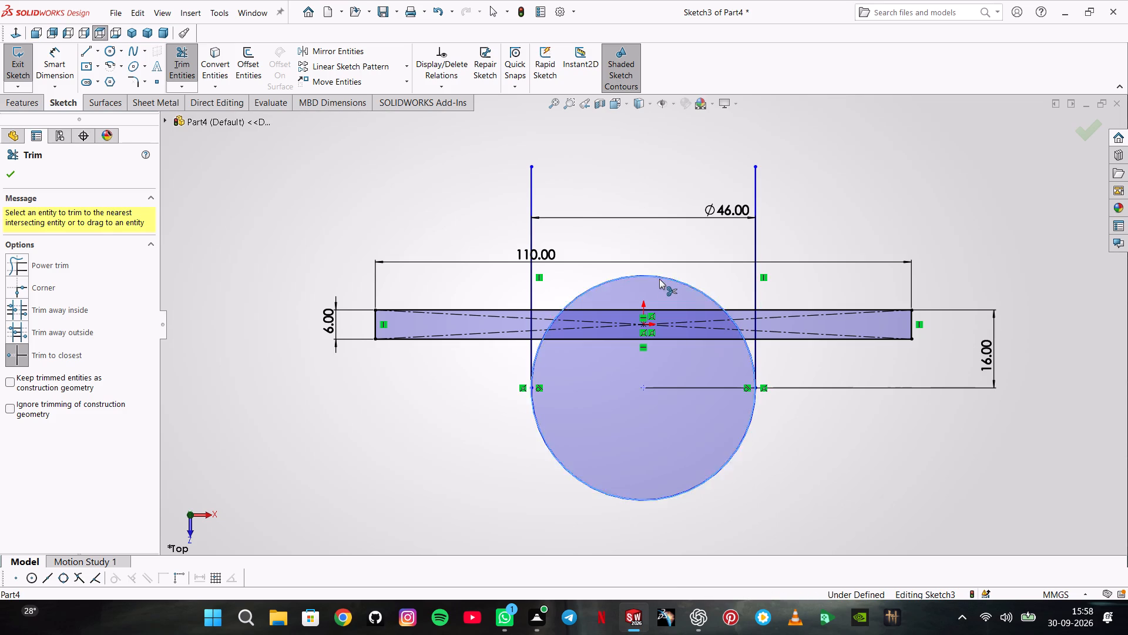
pyautogui.scroll(-2, 609, 310)
pyautogui.click(511, 363)
pyautogui.click(522, 344)
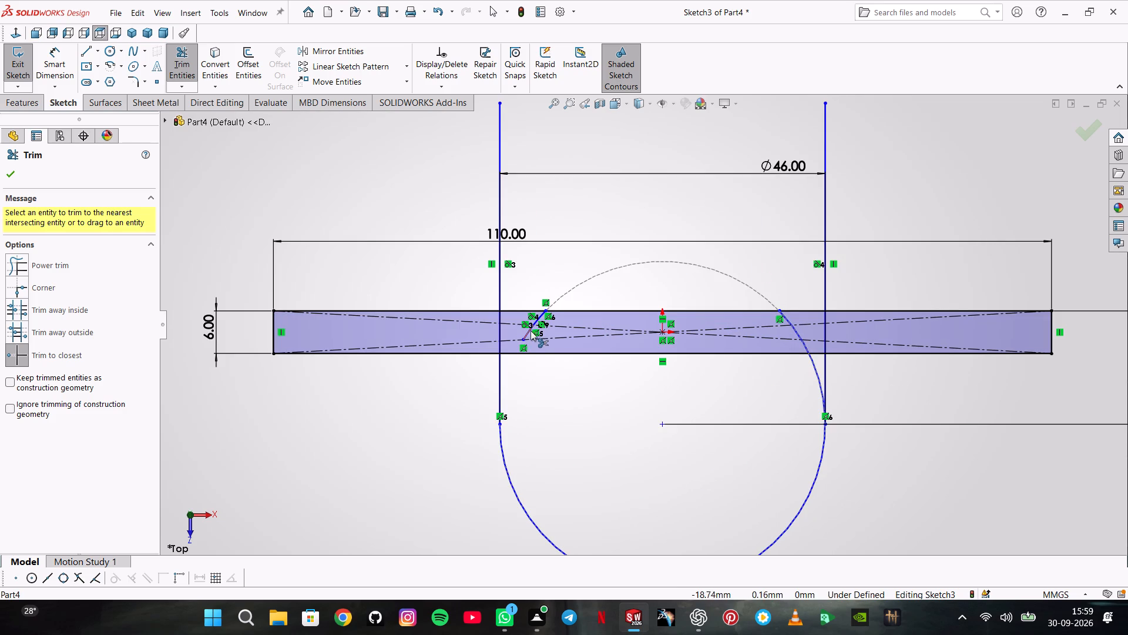
pyautogui.click(529, 328)
pyautogui.click(539, 317)
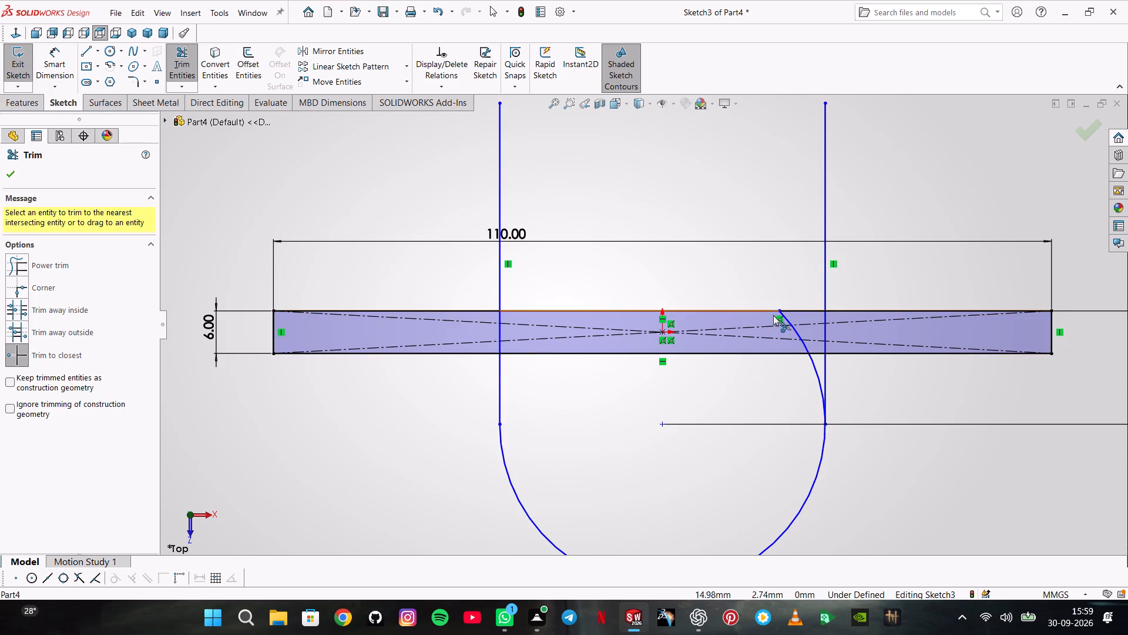
pyautogui.click(787, 319)
pyautogui.click(795, 330)
pyautogui.click(804, 345)
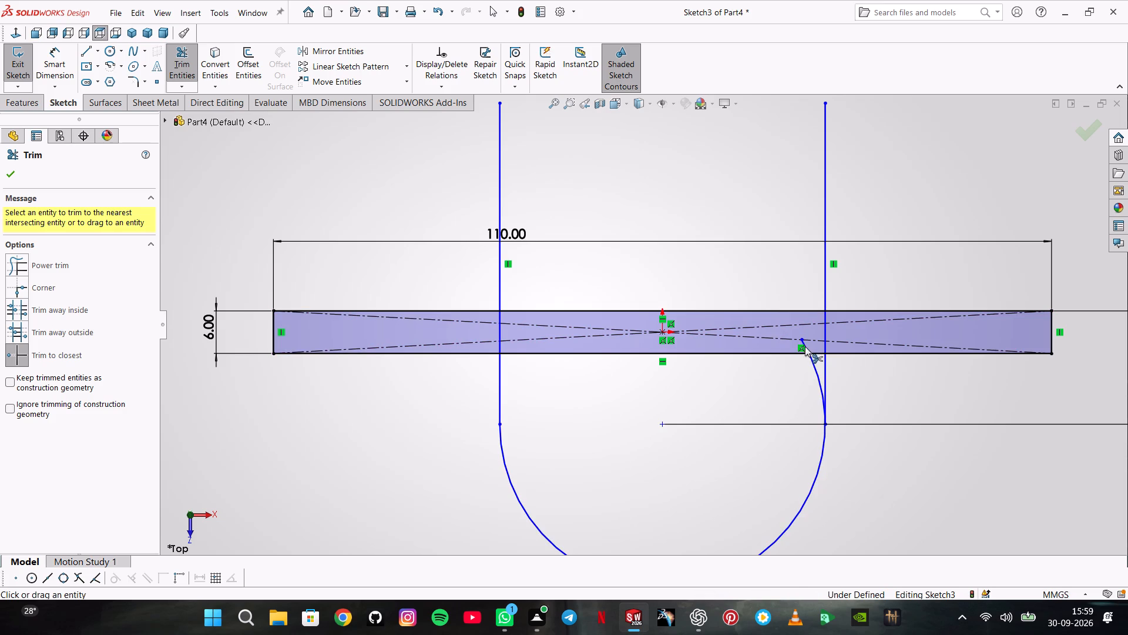
pyautogui.click(817, 374)
pyautogui.click(803, 347)
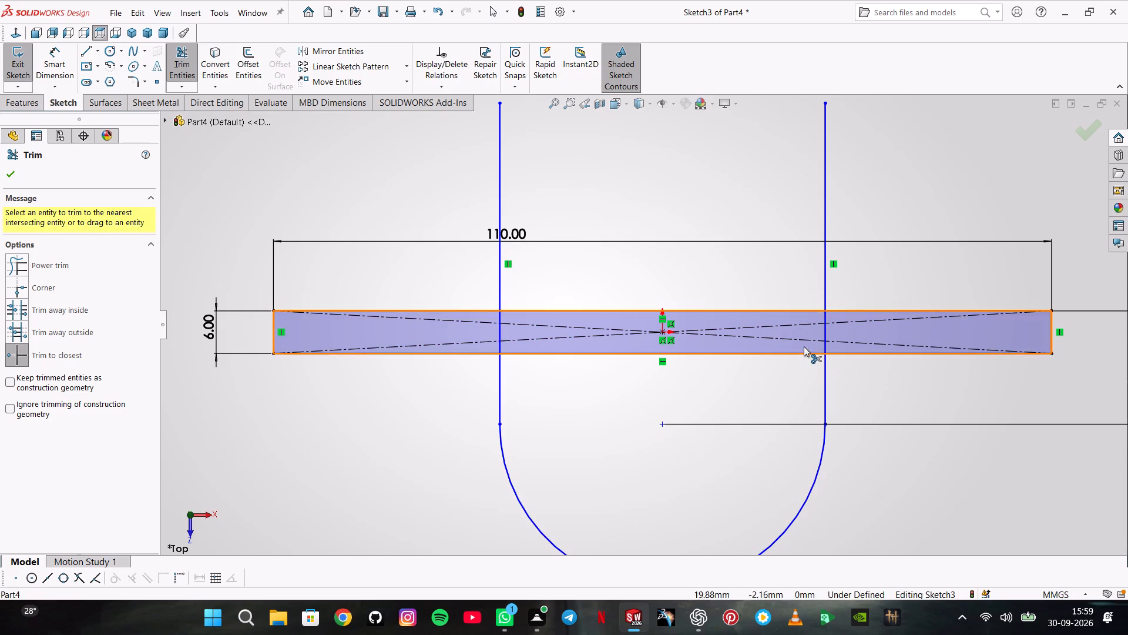
# Trim both vertical lines back to the rectangle's upper edge.
pyautogui.scroll(2, 799, 172)
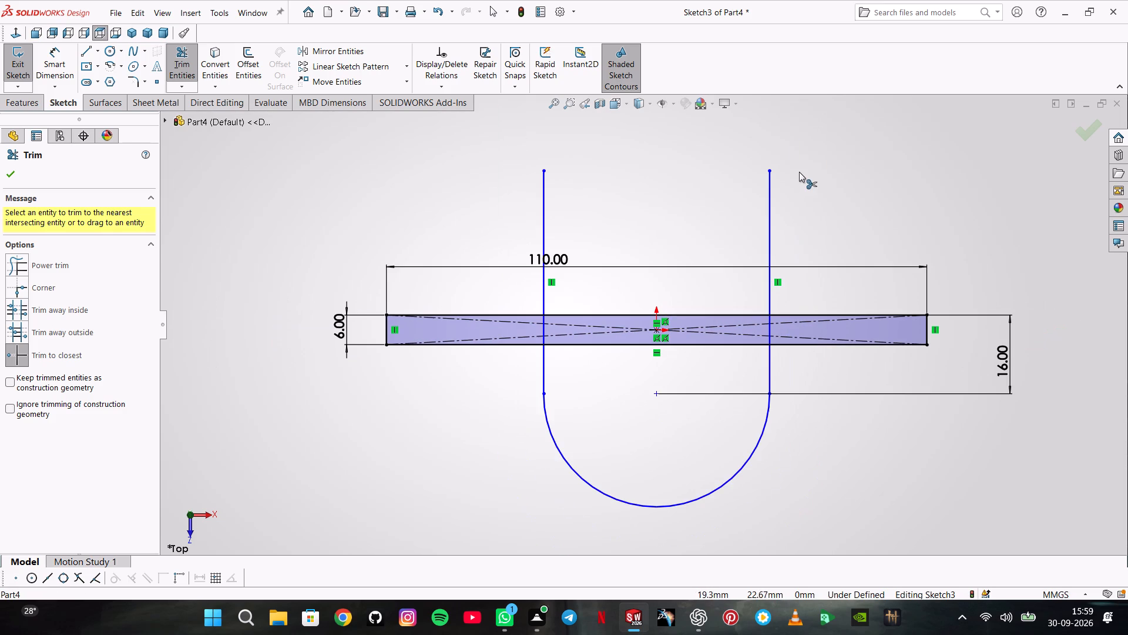
pyautogui.click(768, 225)
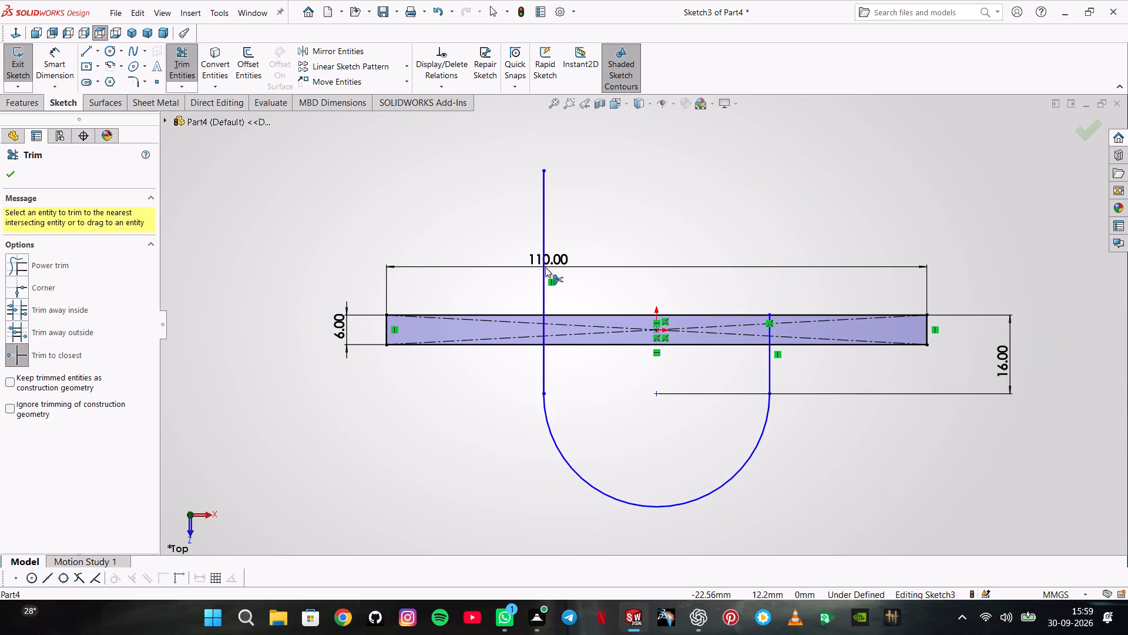
pyautogui.click(540, 241)
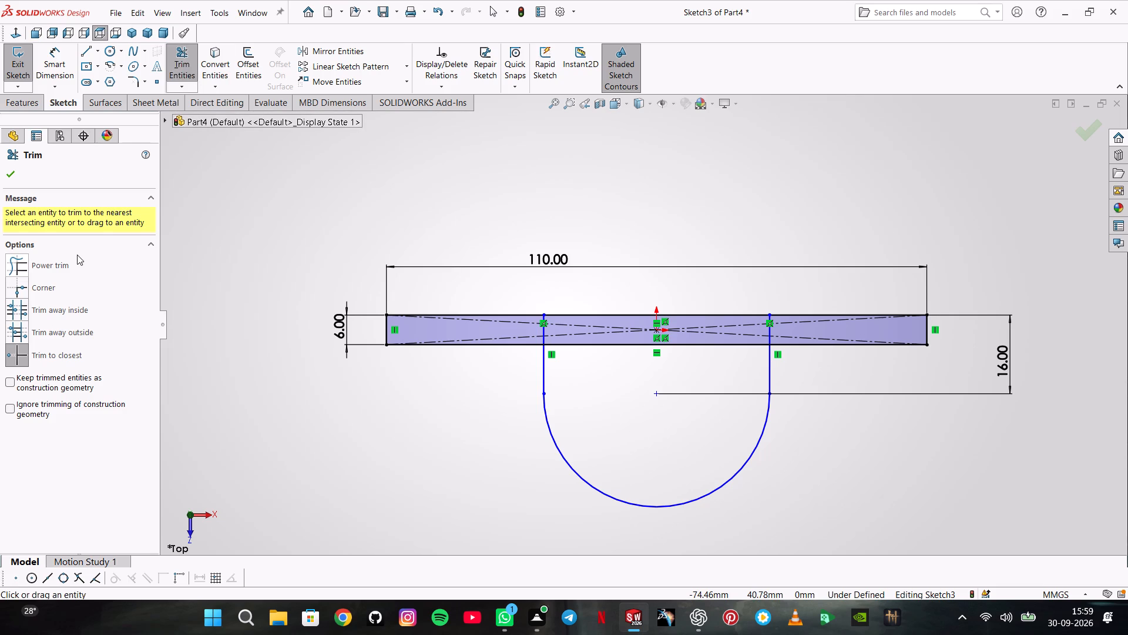
# Power-trim the rectangle's upper and lower edges and its construction diagonals between the two vertical lines.
pyautogui.click(70, 276)
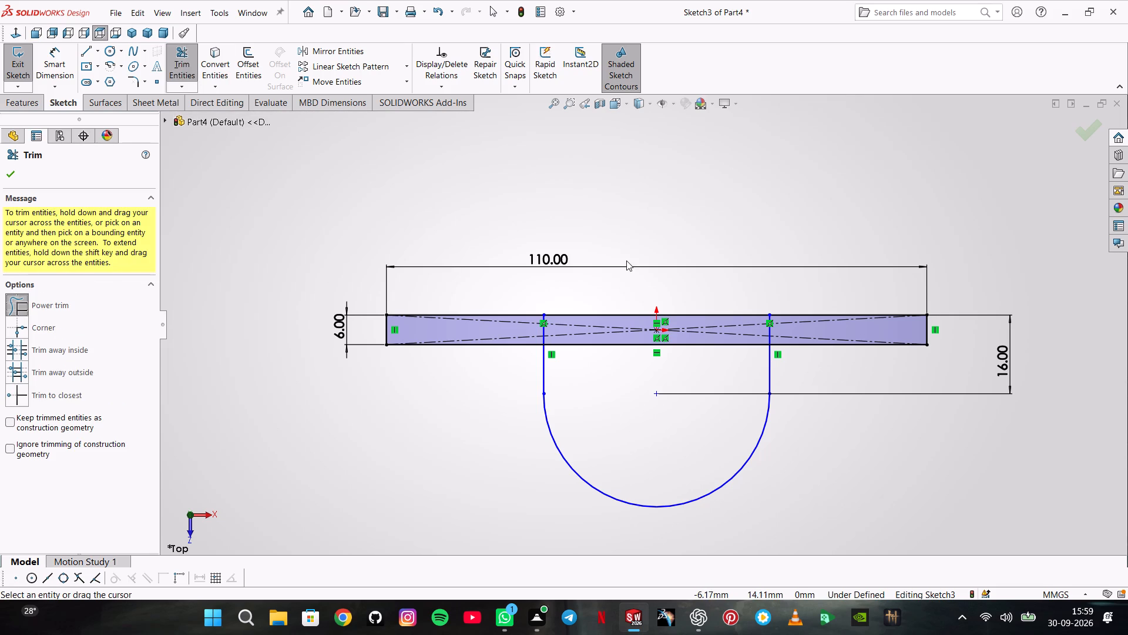
pyautogui.doubleClick(626, 257)
pyautogui.moveTo(615, 263); pyautogui.dragTo(601, 336)
pyautogui.moveTo(601, 336); pyautogui.dragTo(640, 333)
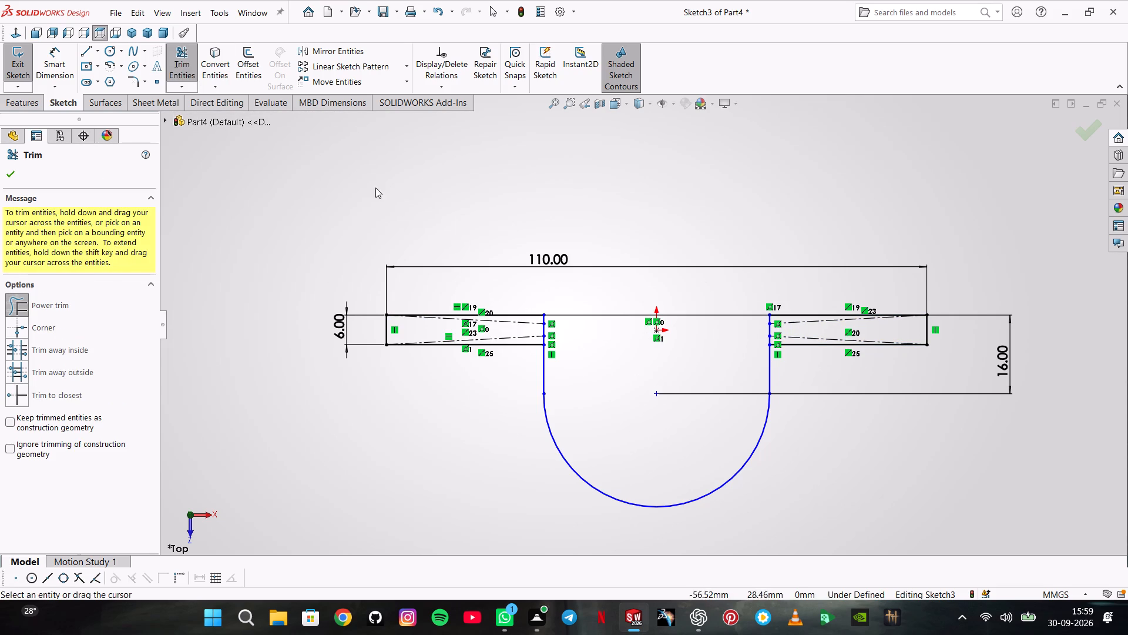
pyautogui.click(64, 302)
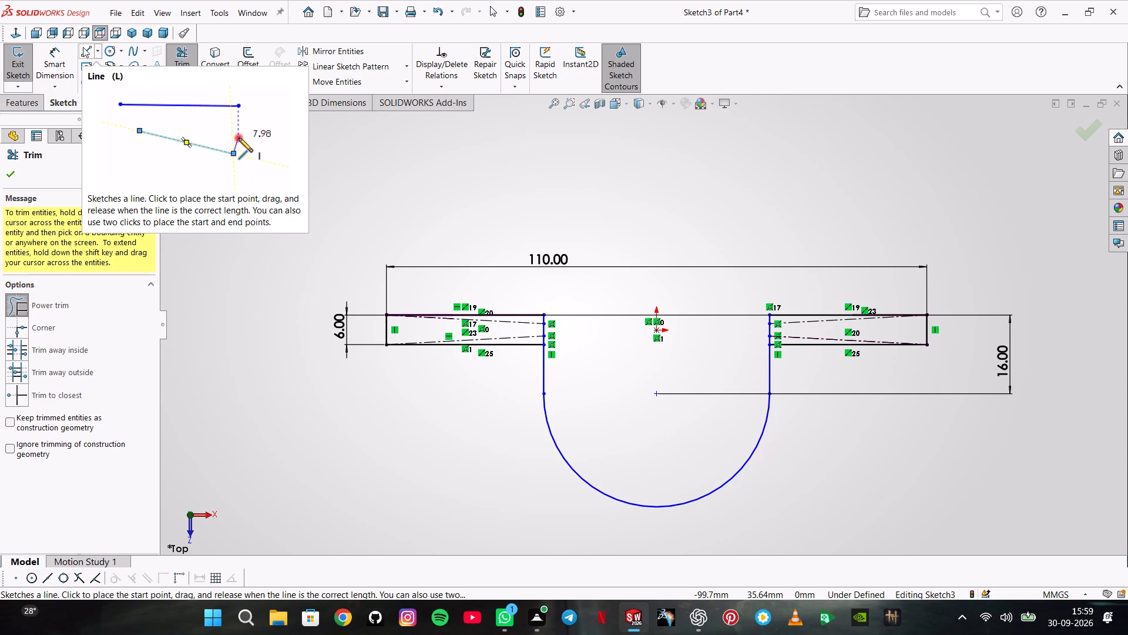
# Draw a five-segment outer profile around the U, with vertical sides from the rectangle's lower edges, angled corners and a horizontal base about 23 mm long.
pyautogui.click(83, 47)
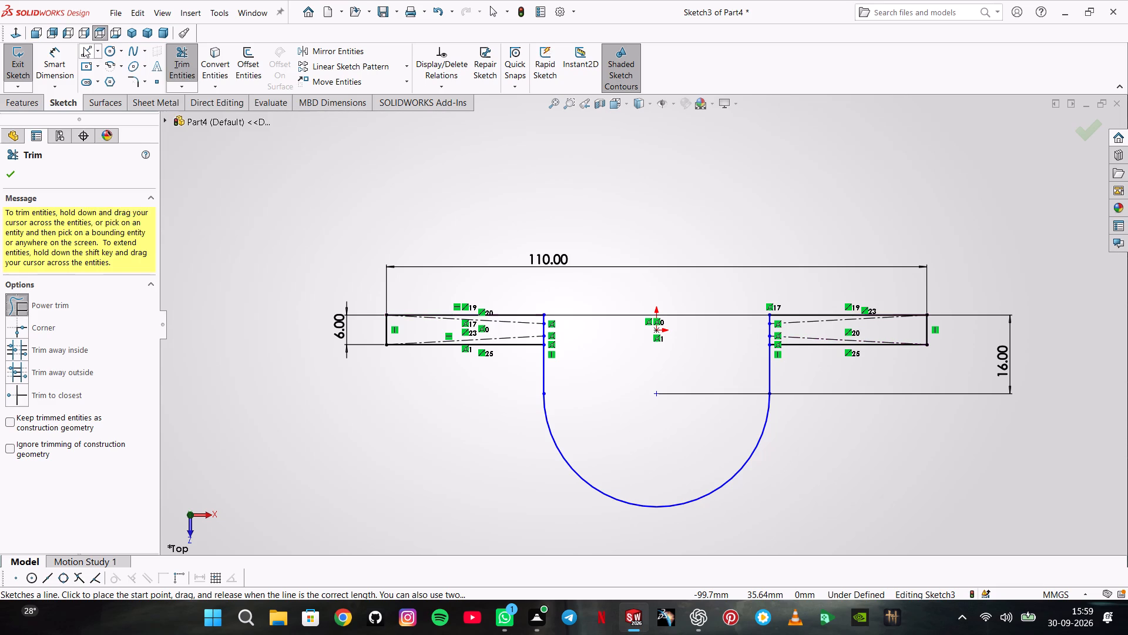
pyautogui.scroll(2, 505, 346)
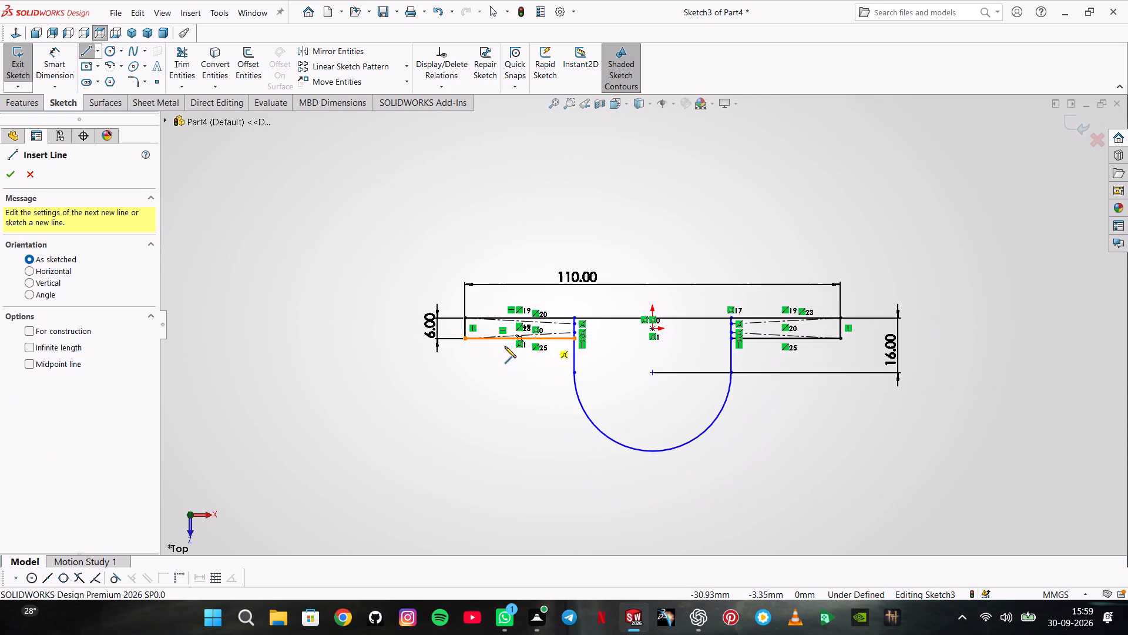
pyautogui.click(546, 339)
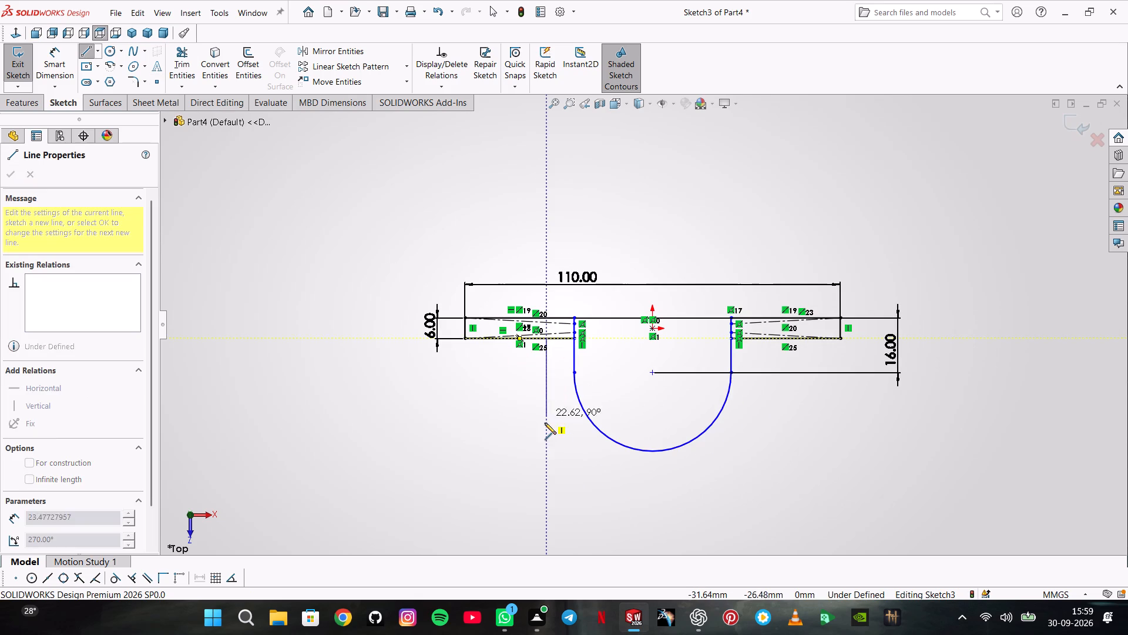
pyautogui.click(544, 447)
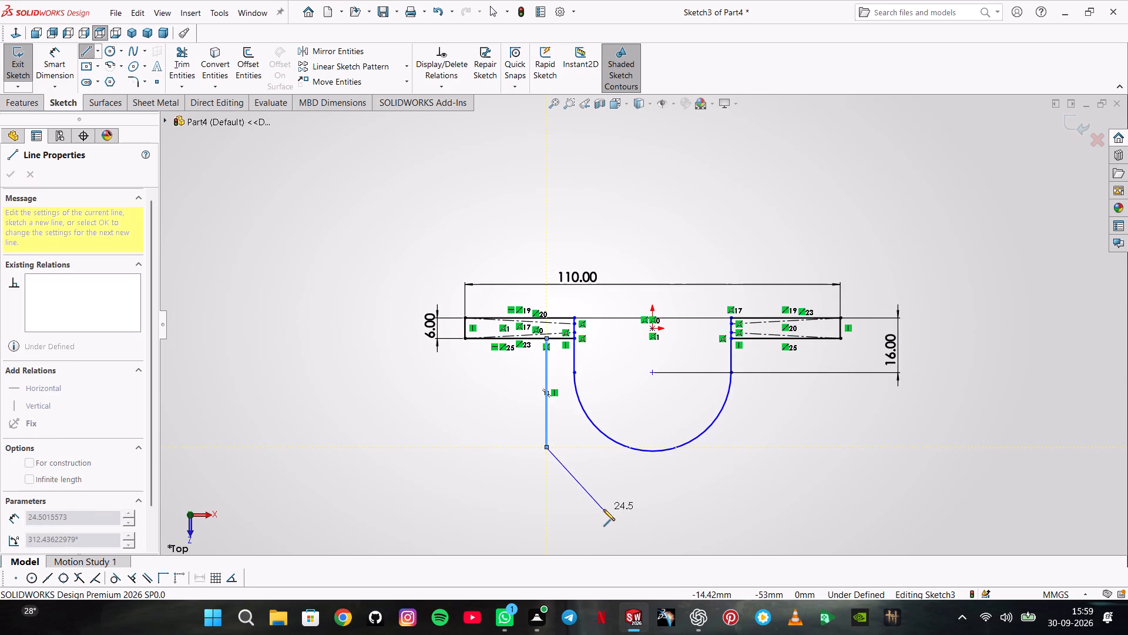
pyautogui.click(603, 509)
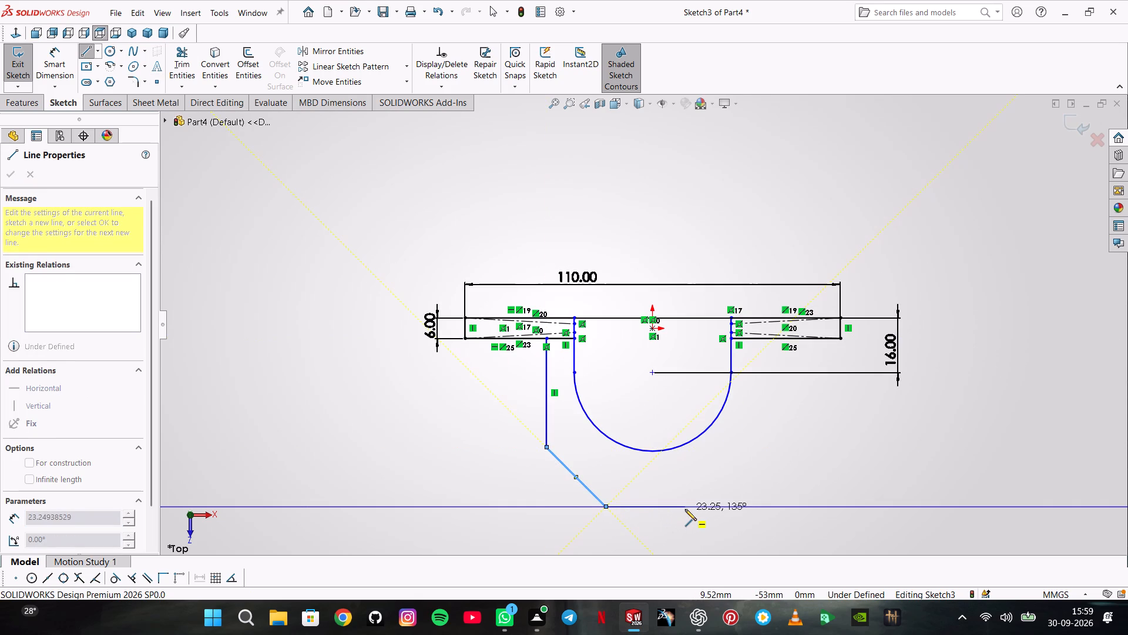
pyautogui.click(685, 509)
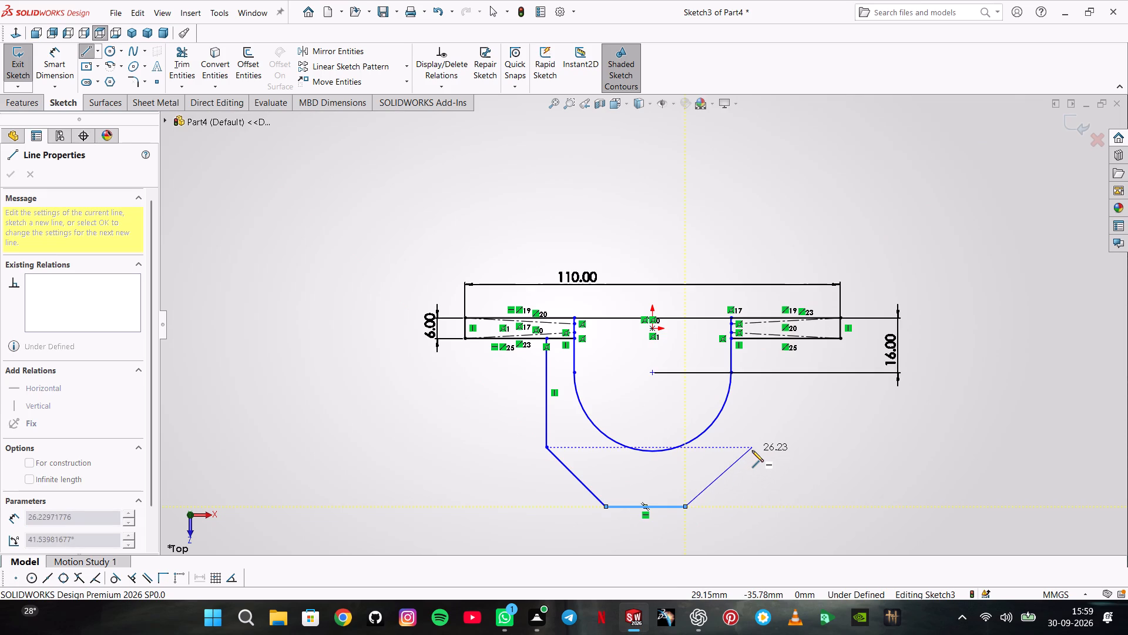
pyautogui.click(754, 449)
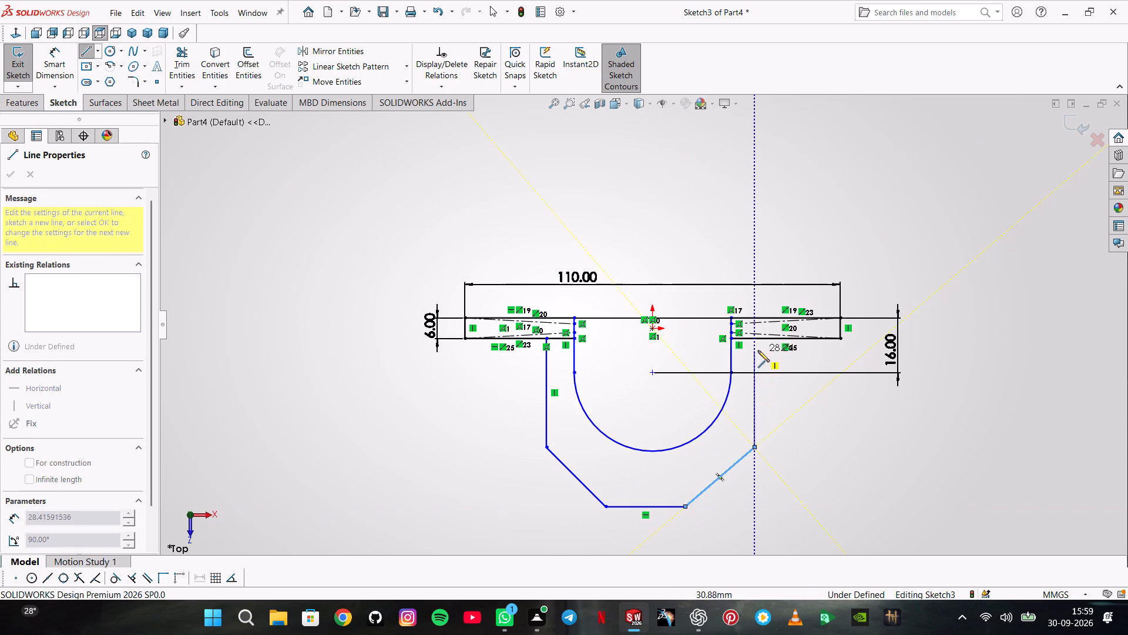
pyautogui.click(755, 337)
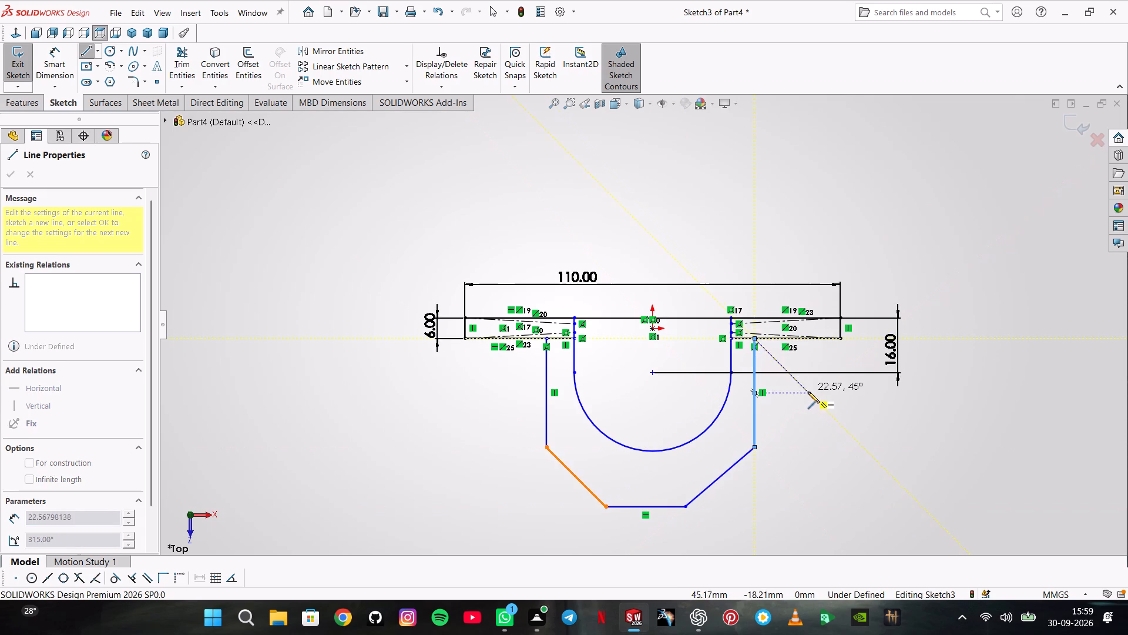
# Finish the outer profile and draw a vertical construction centreline about 71 mm long from the origin down past the base.
pyautogui.doubleClick(808, 392)
pyautogui.click(55, 52)
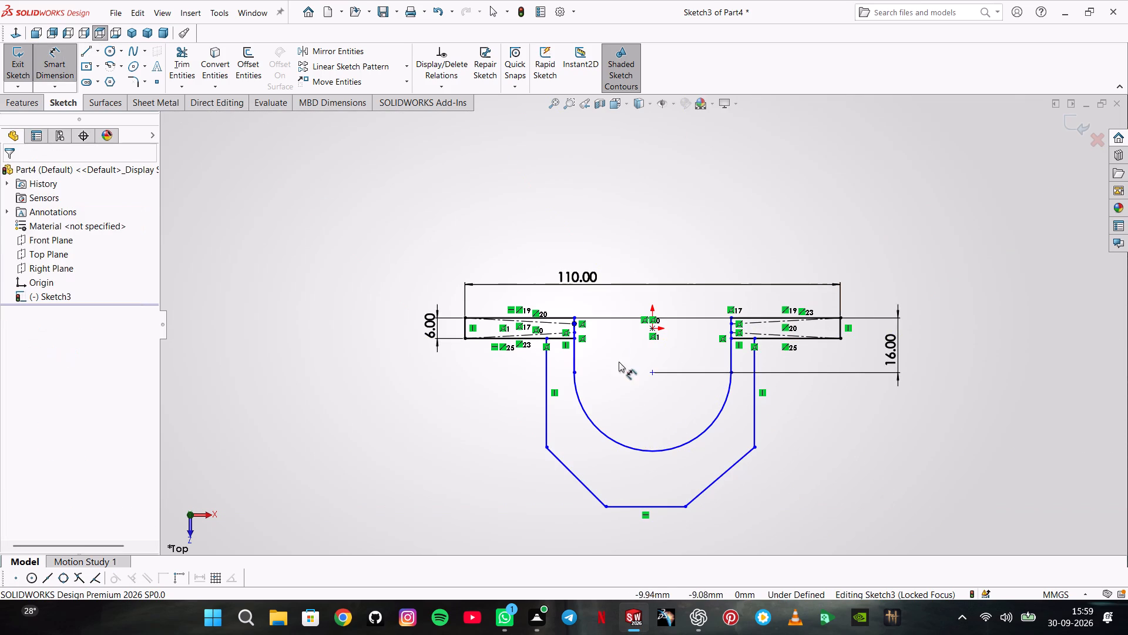
pyautogui.click(101, 46)
pyautogui.click(107, 74)
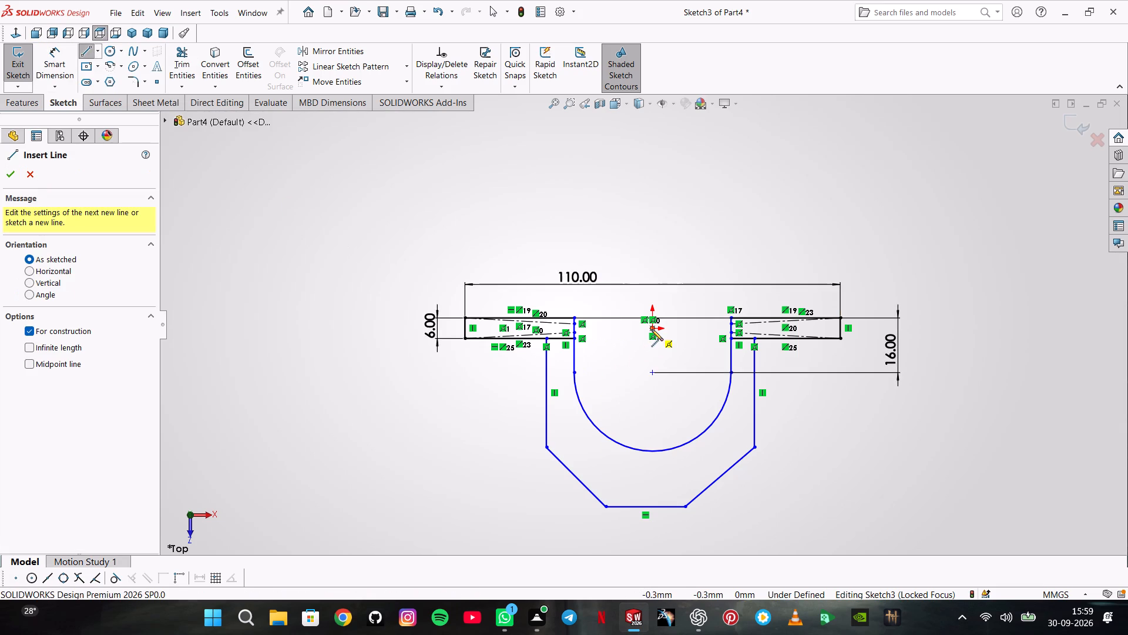
pyautogui.click(652, 329)
pyautogui.scroll(2, 620, 401)
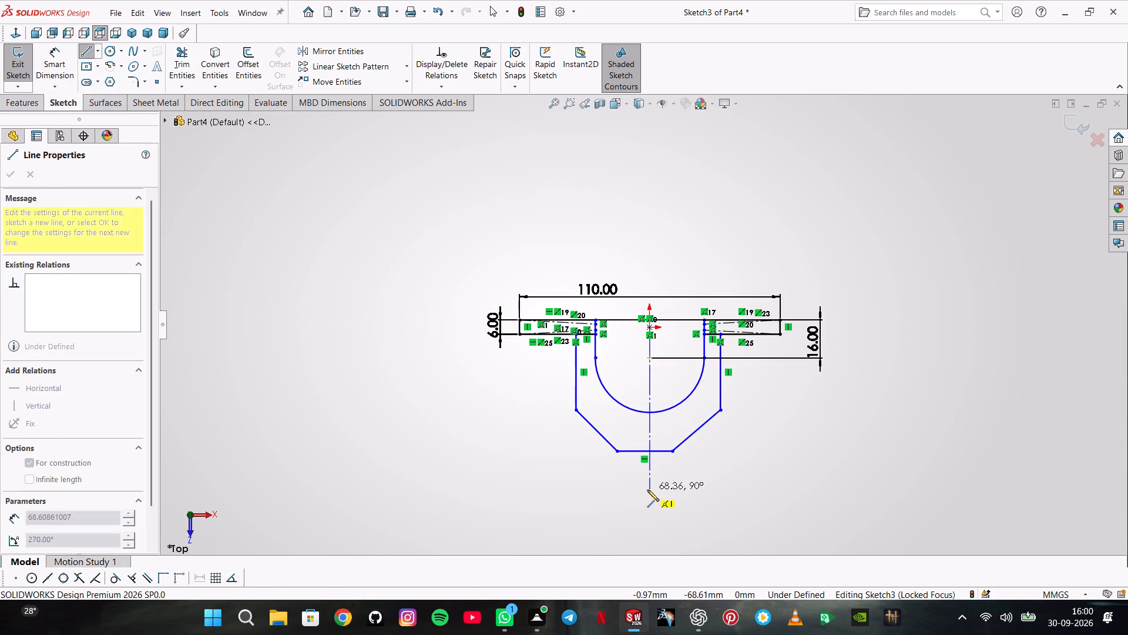
pyautogui.click(648, 496)
pyautogui.doubleClick(670, 482)
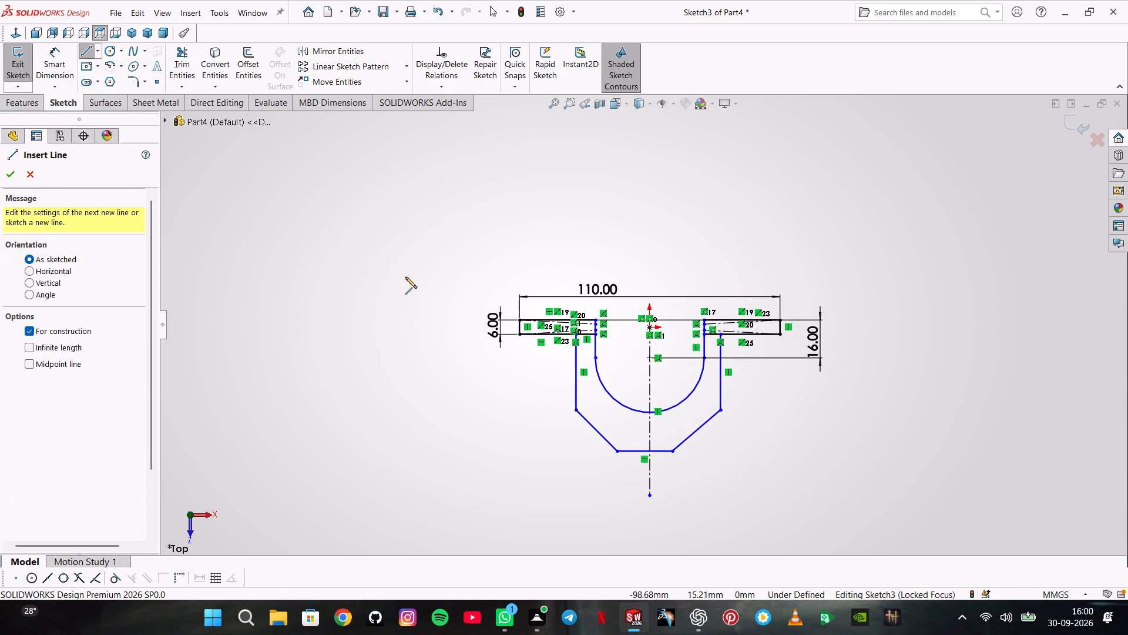
# Dimension the outer profile's horizontal base line to 26 mm.
pyautogui.click(56, 49)
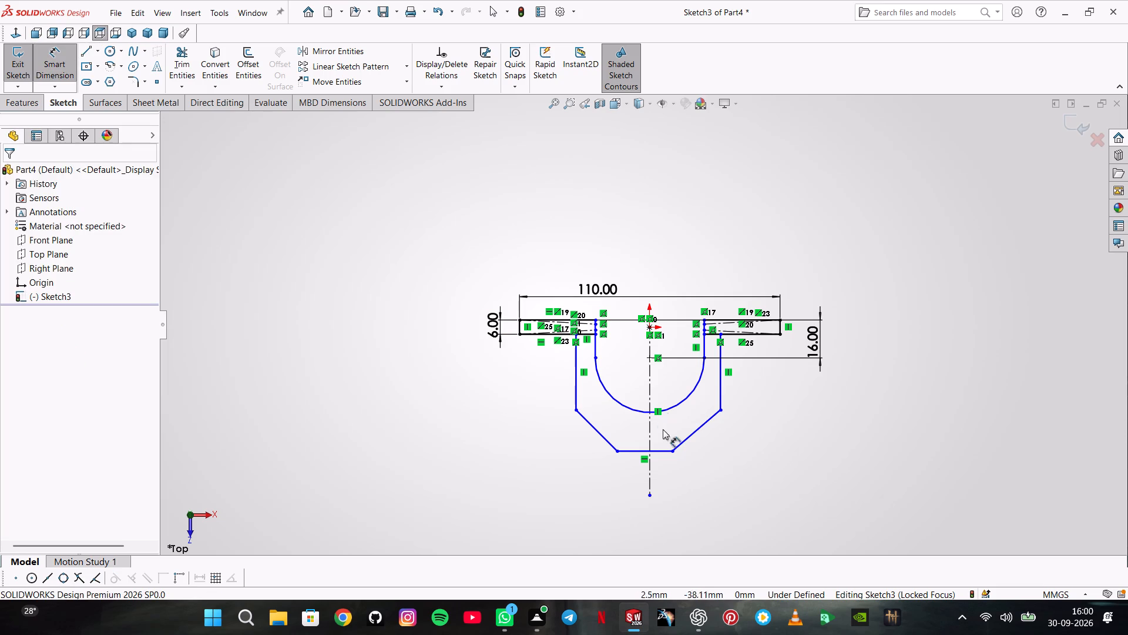
pyautogui.click(638, 453)
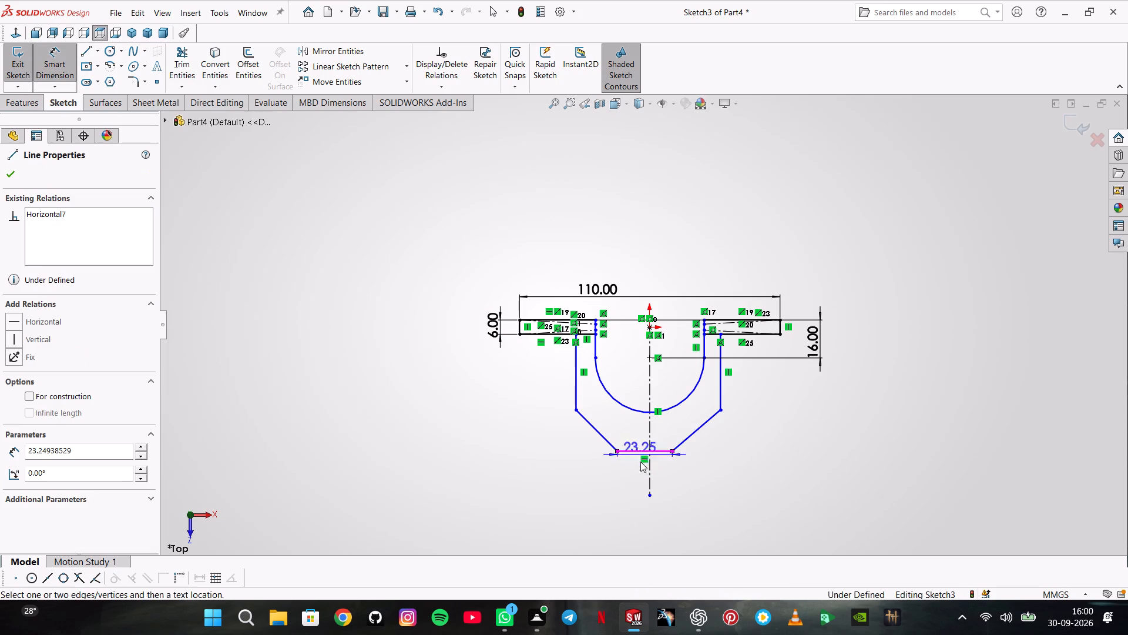
pyautogui.click(633, 519)
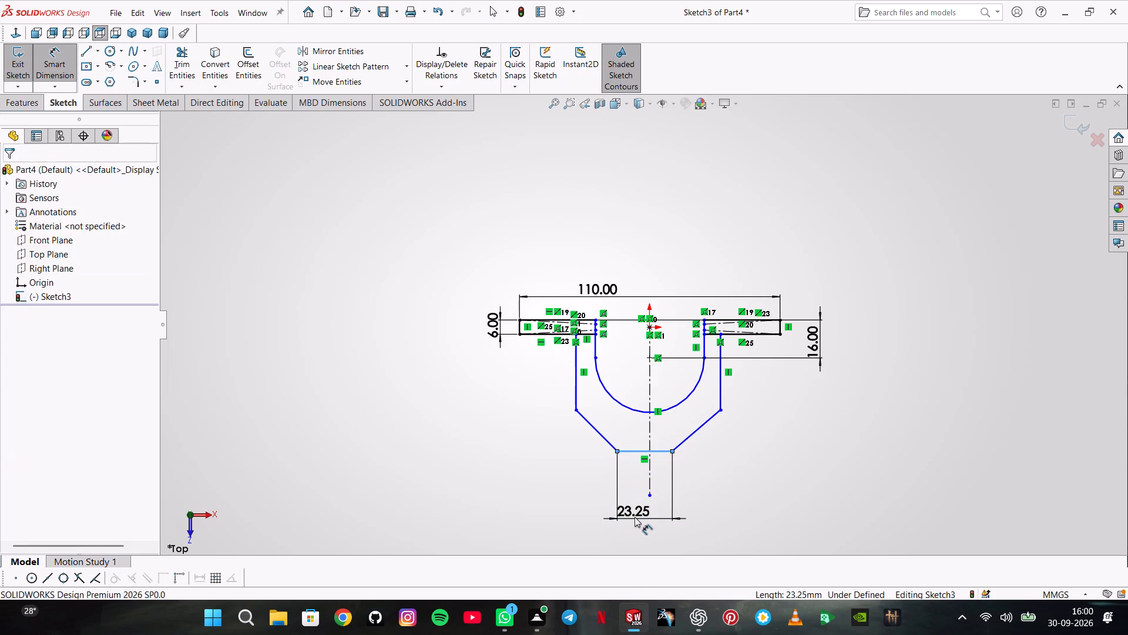
pyautogui.write('26')
pyautogui.press('Return')
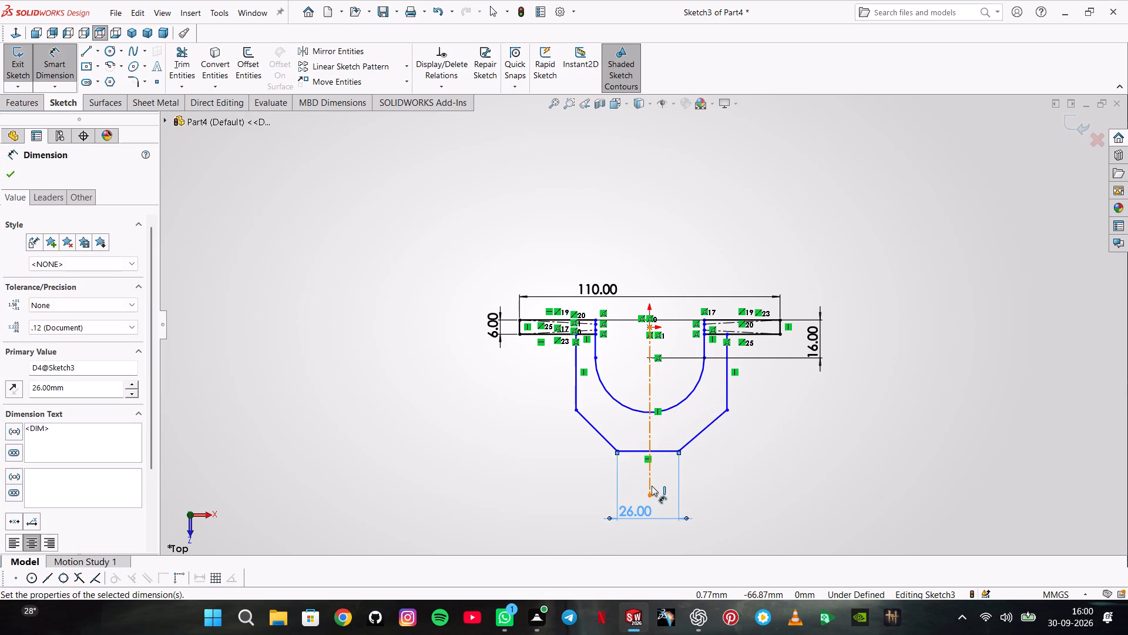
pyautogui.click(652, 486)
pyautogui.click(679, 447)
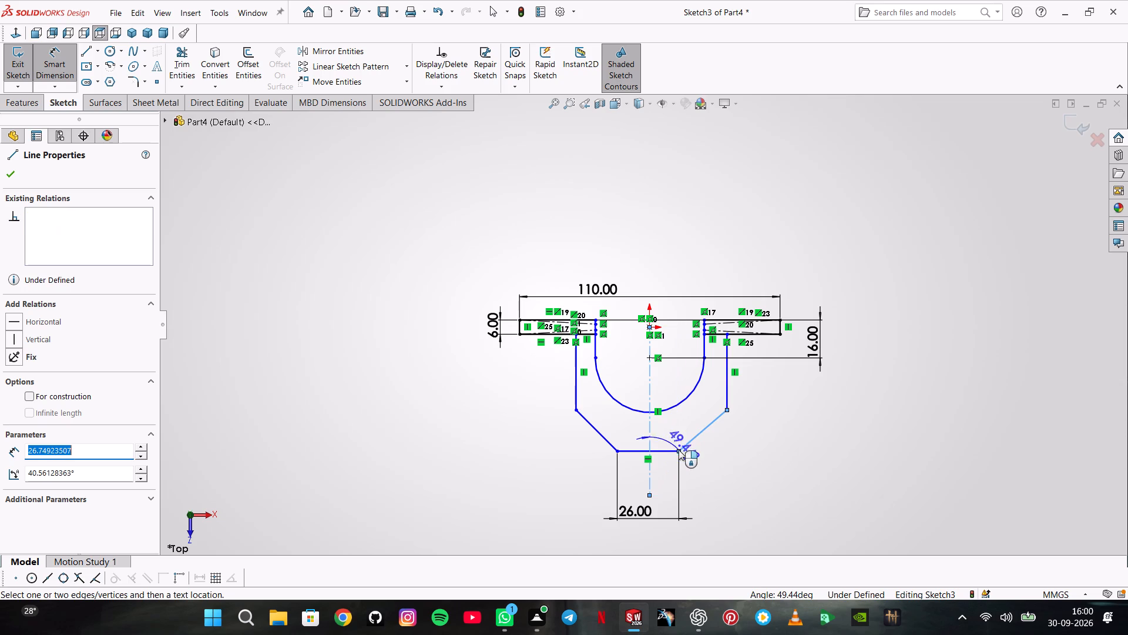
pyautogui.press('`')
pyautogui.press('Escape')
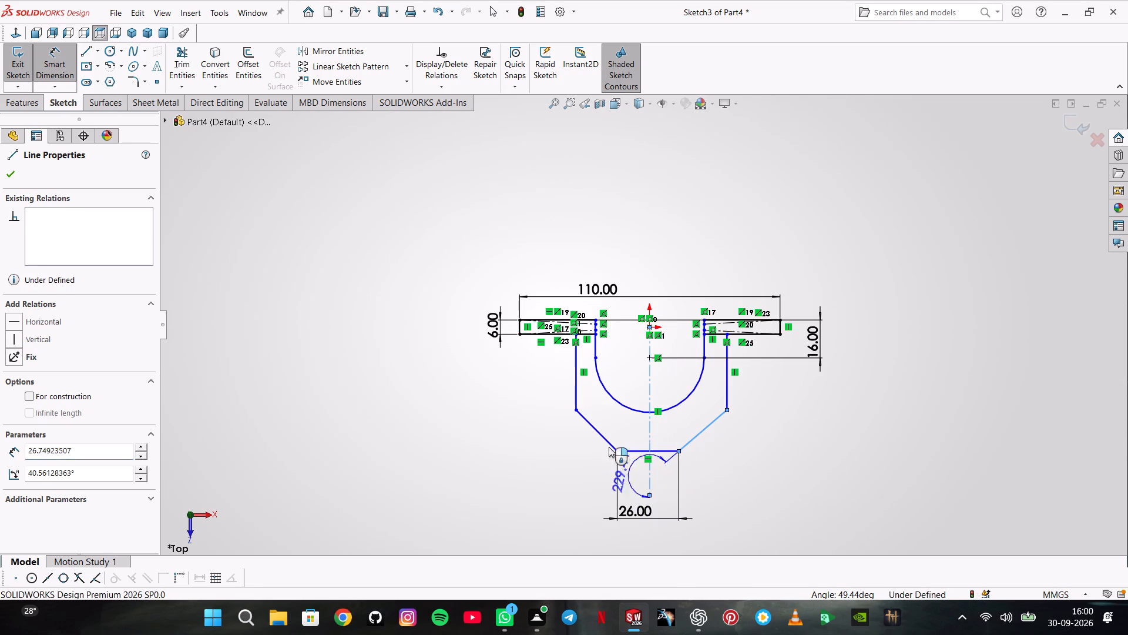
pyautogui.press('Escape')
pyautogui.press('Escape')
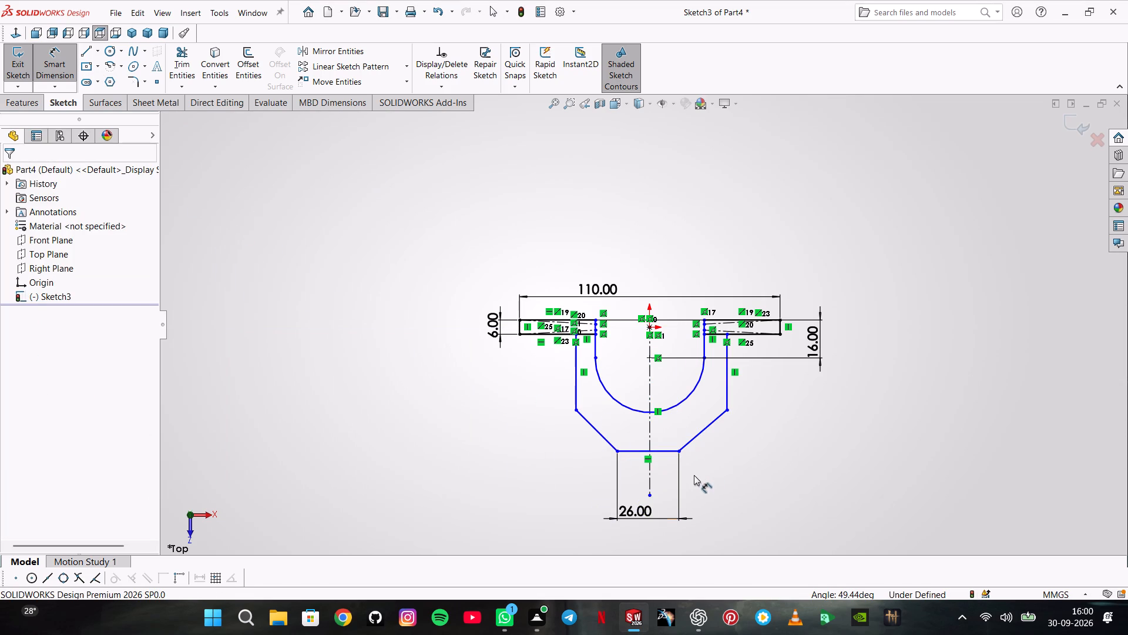
# Dimension the distance from the base line's right endpoint to the vertical centreline as 13 mm.
pyautogui.click(682, 452)
pyautogui.click(650, 433)
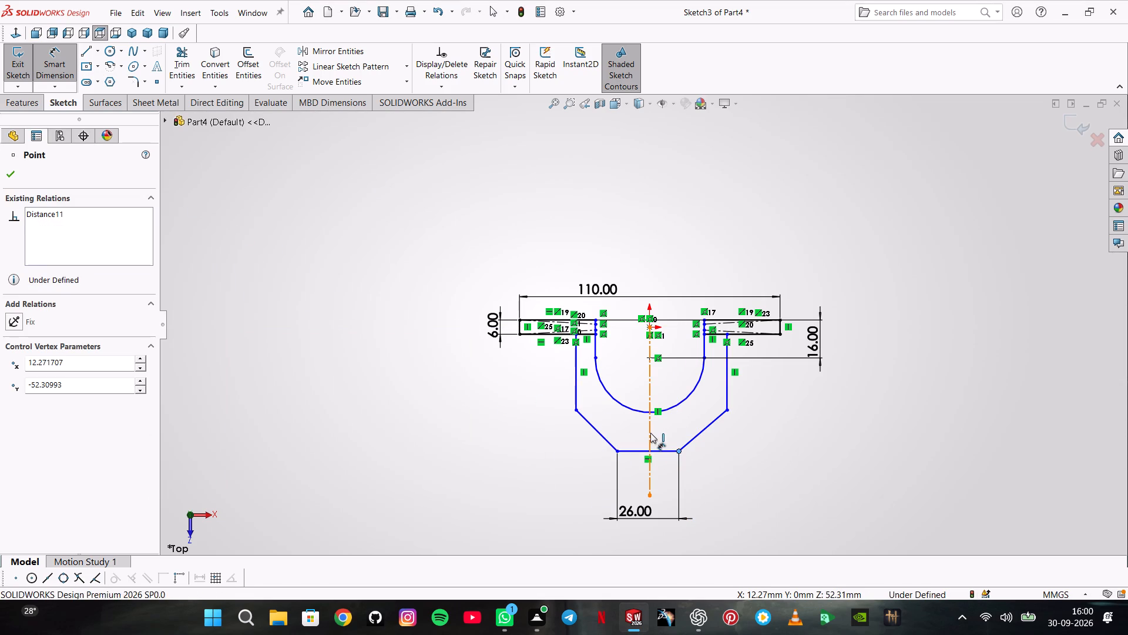
pyautogui.click(662, 492)
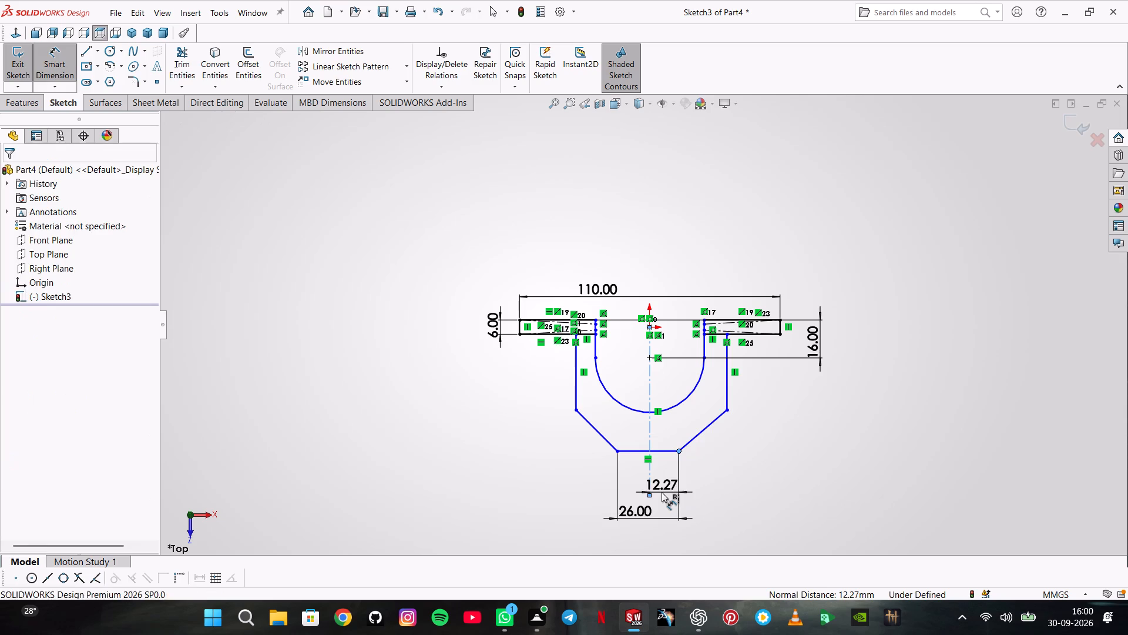
pyautogui.write('13')
pyautogui.press('Return')
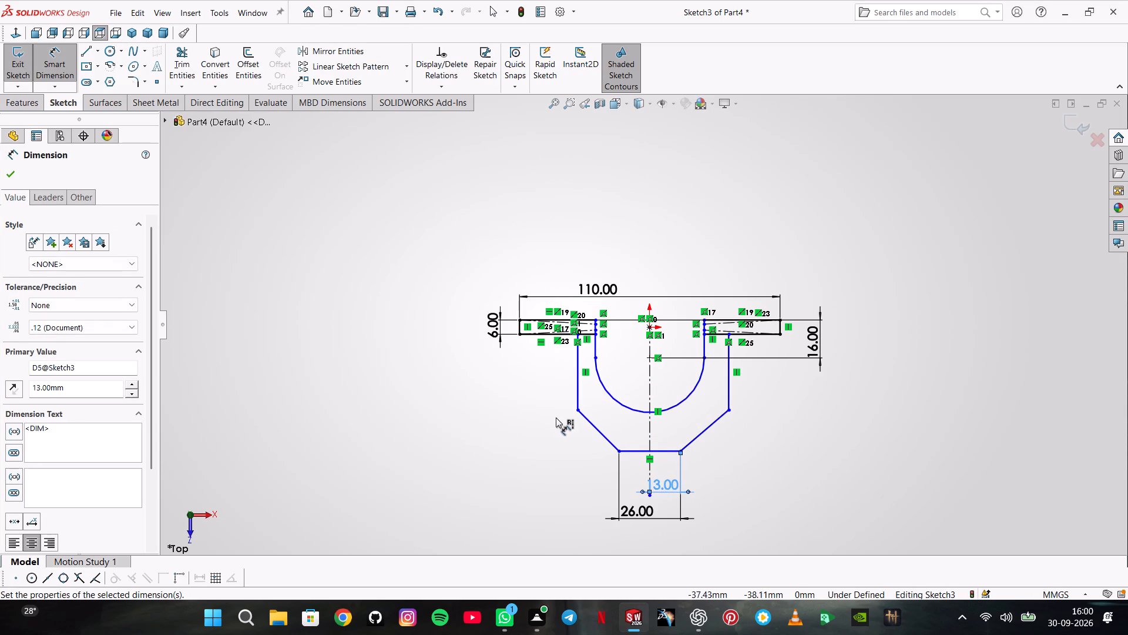
# Add a 45° angle dimension between the left angled edge and the extension of the base line.
pyautogui.click(591, 423)
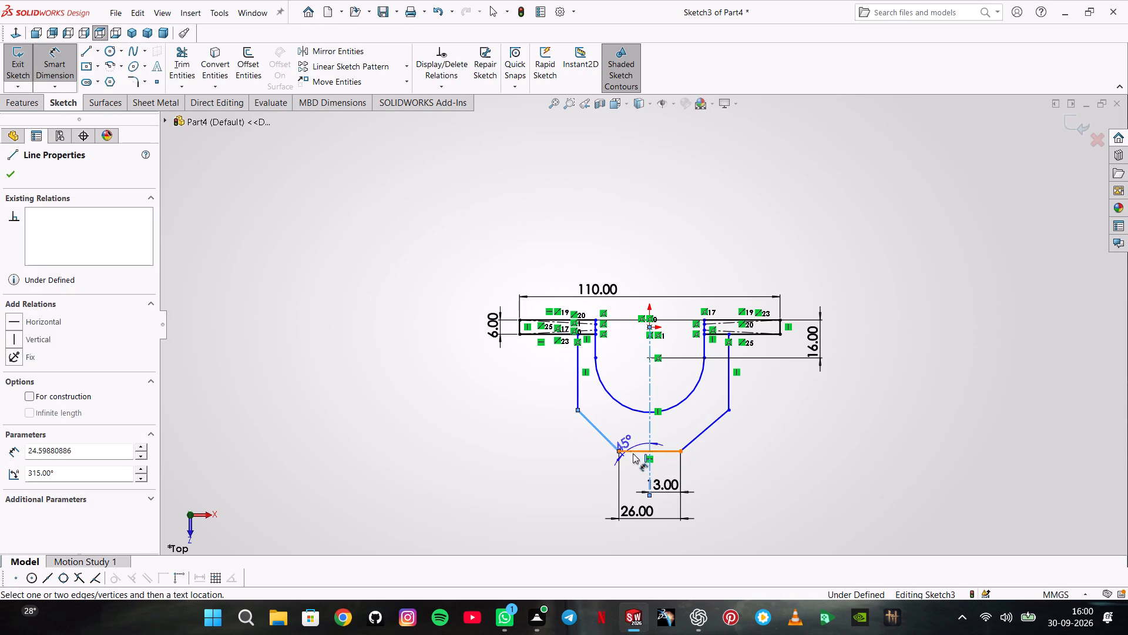
pyautogui.click(636, 452)
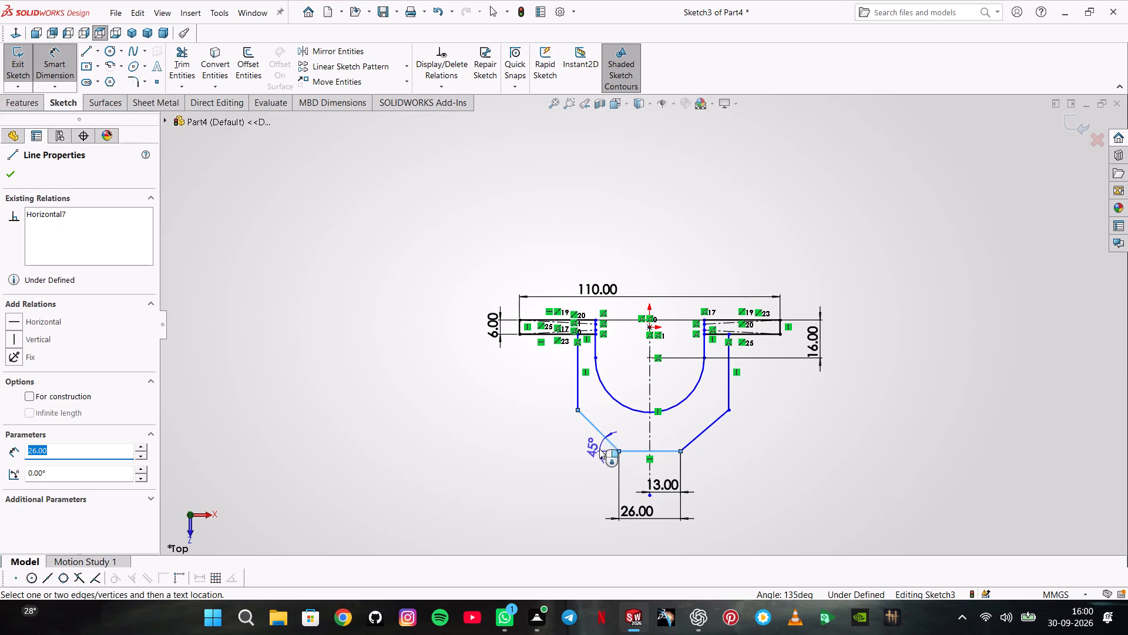
pyautogui.click(581, 439)
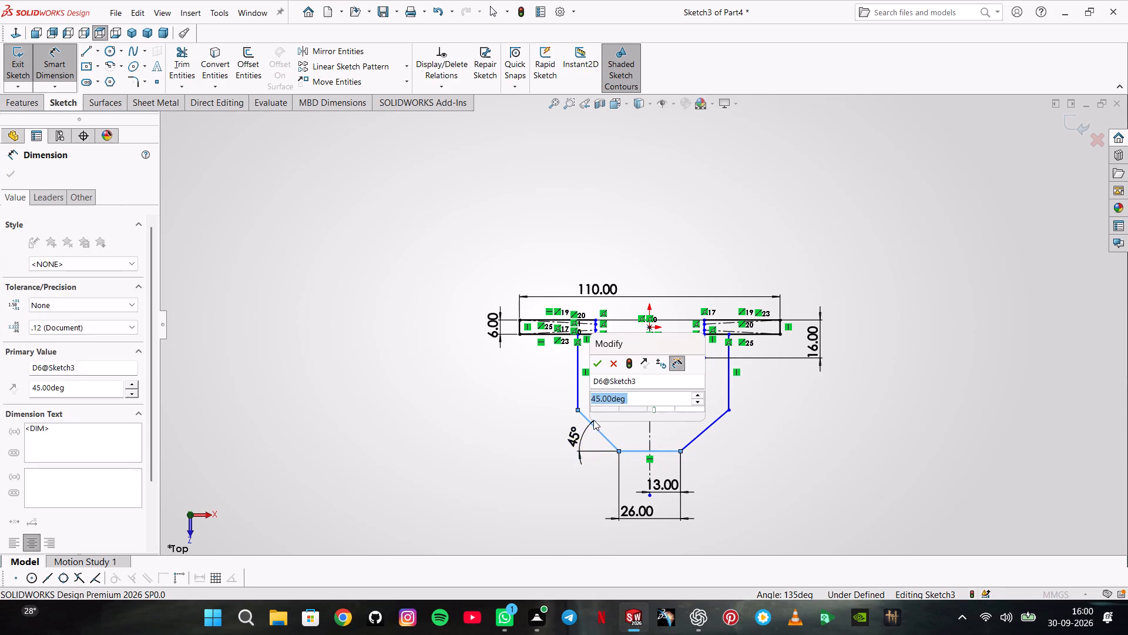
pyautogui.click(599, 369)
# Dimension the angle between the right angled edge and the extension of the base line as 45°.
pyautogui.click(690, 439)
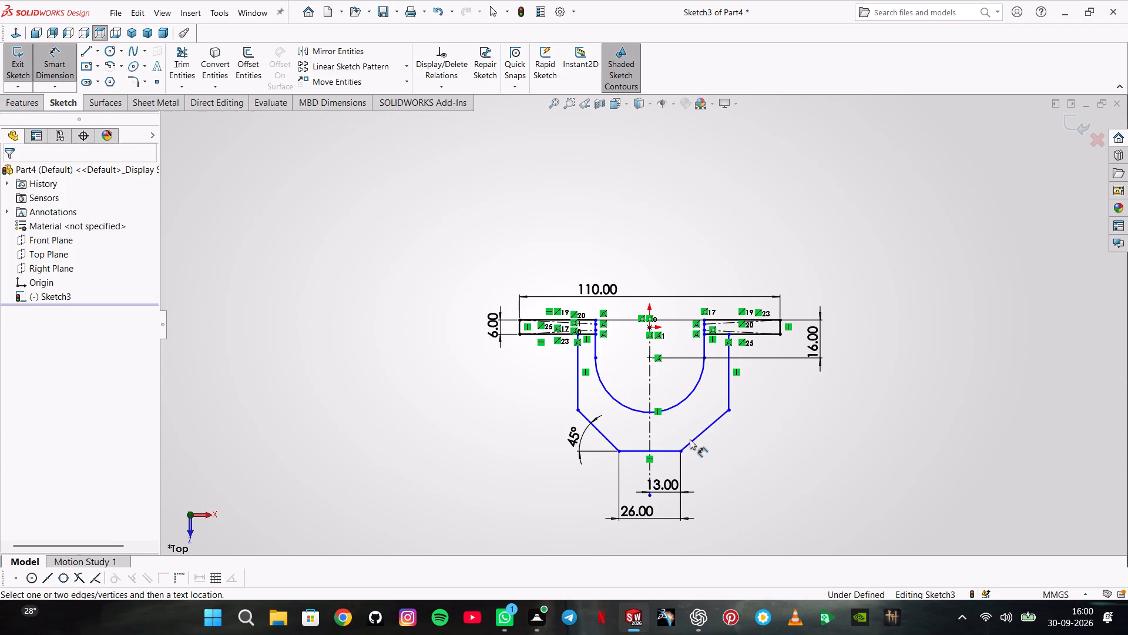
pyautogui.click(692, 441)
pyautogui.click(664, 450)
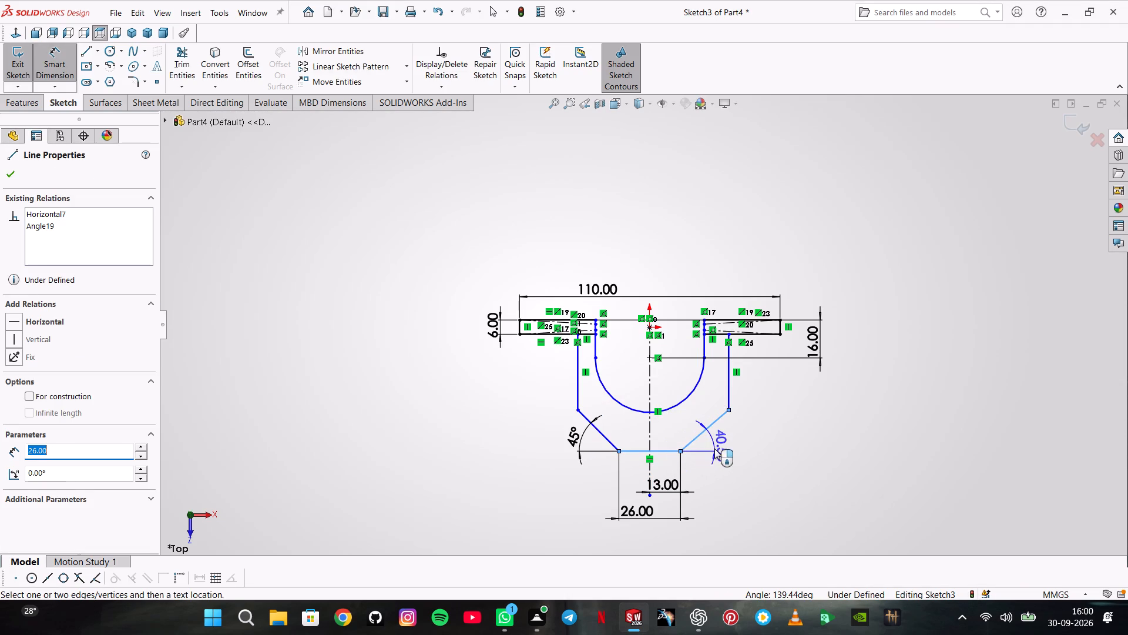
pyautogui.click(716, 447)
pyautogui.write('45')
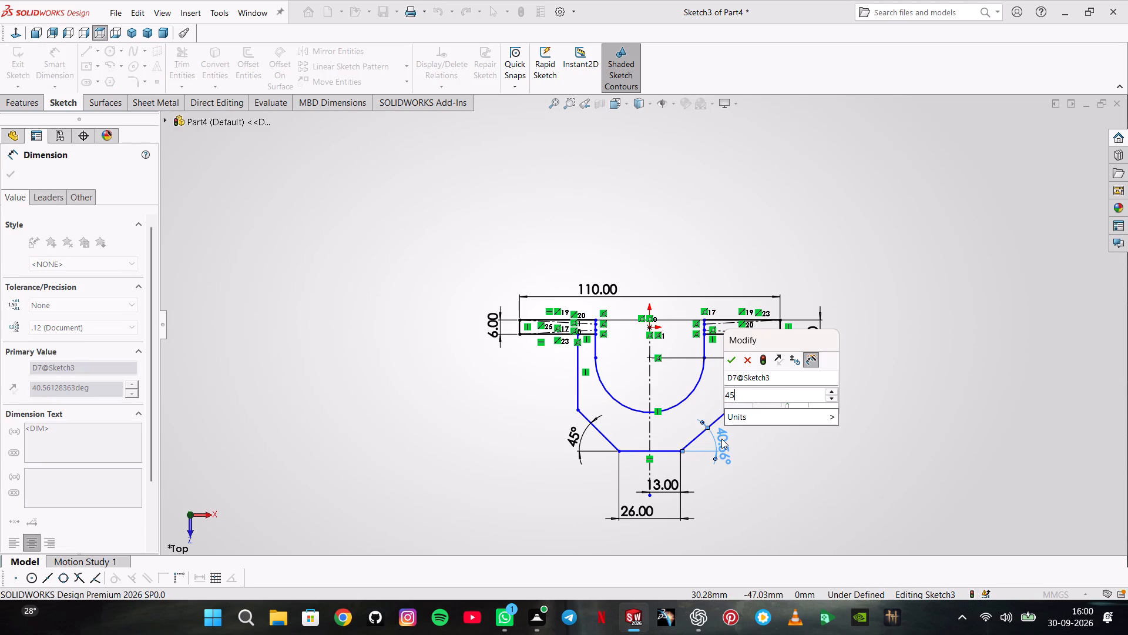
pyautogui.press('Return')
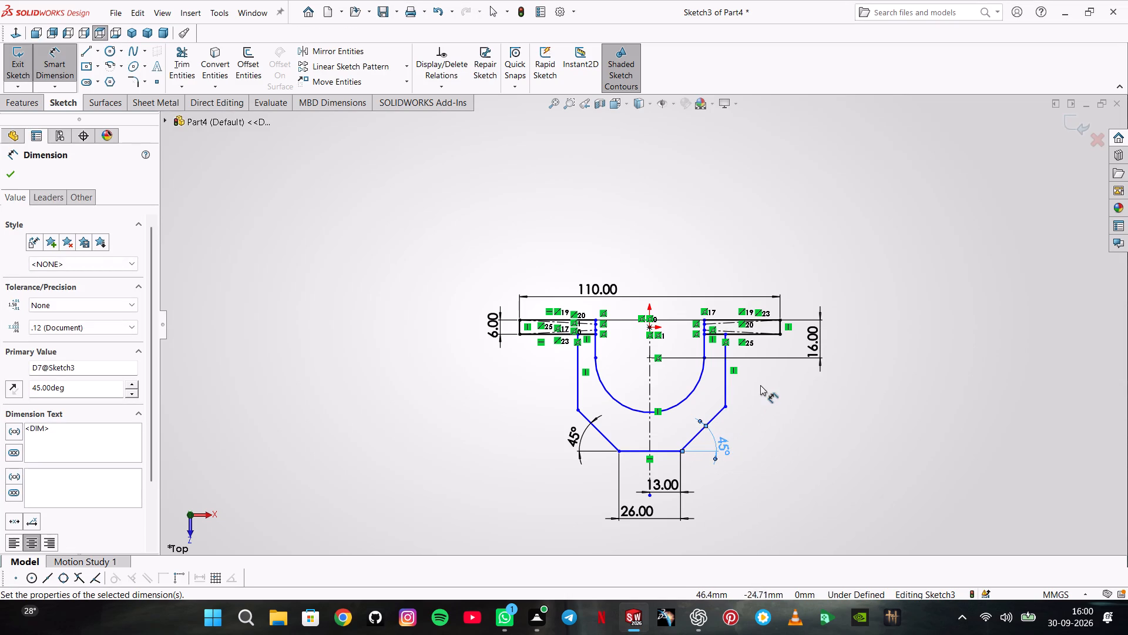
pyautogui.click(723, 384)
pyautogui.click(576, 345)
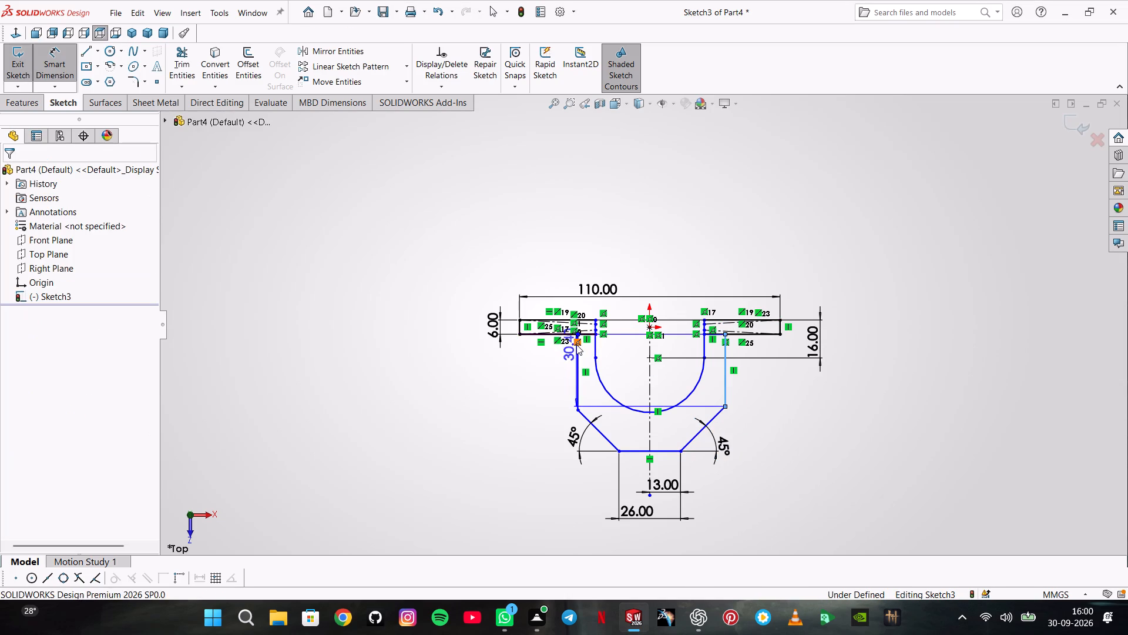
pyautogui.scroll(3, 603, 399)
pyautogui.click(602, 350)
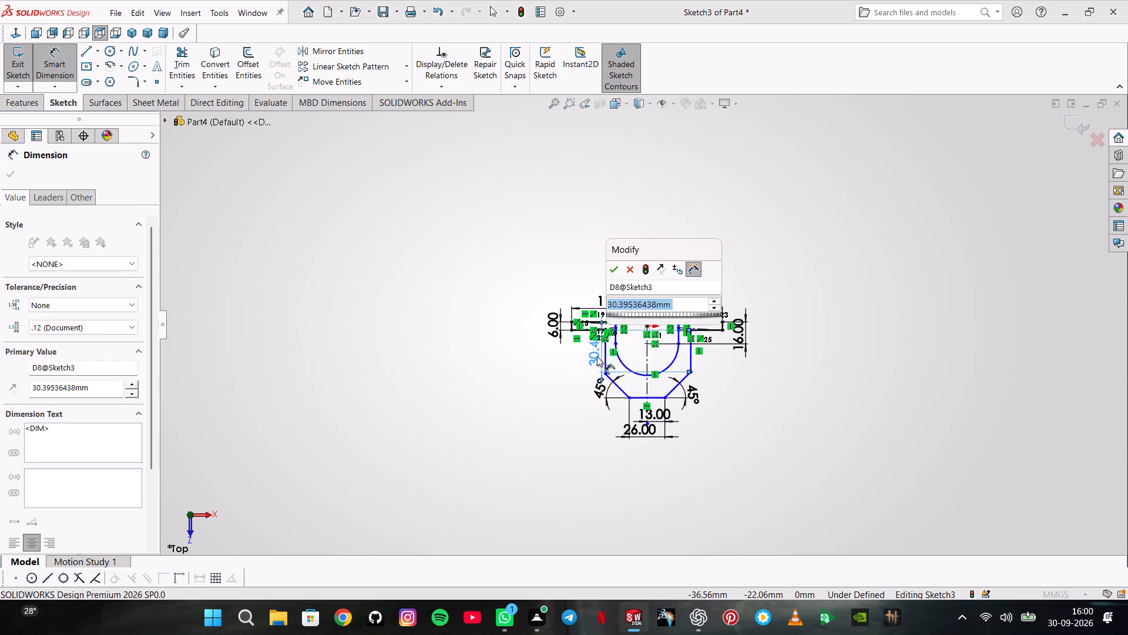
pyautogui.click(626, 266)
# Undo the last two sketch changes, including the 45° value of the right angled edge.
pyautogui.hotkey('ctrl', 'z')
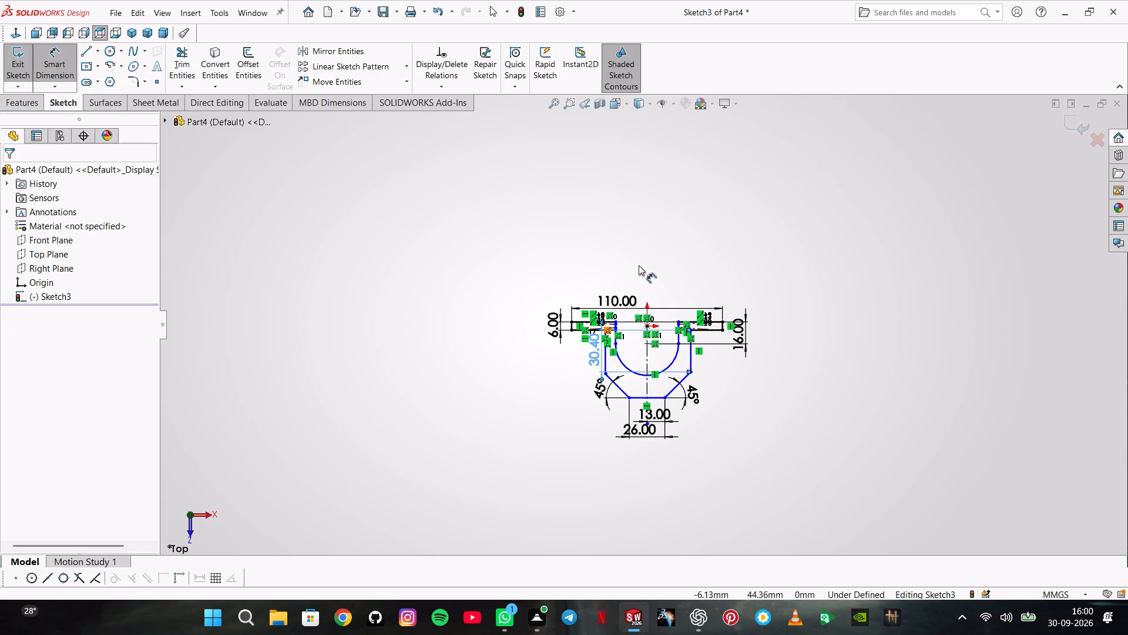
pyautogui.hotkey('ctrl', 'z')
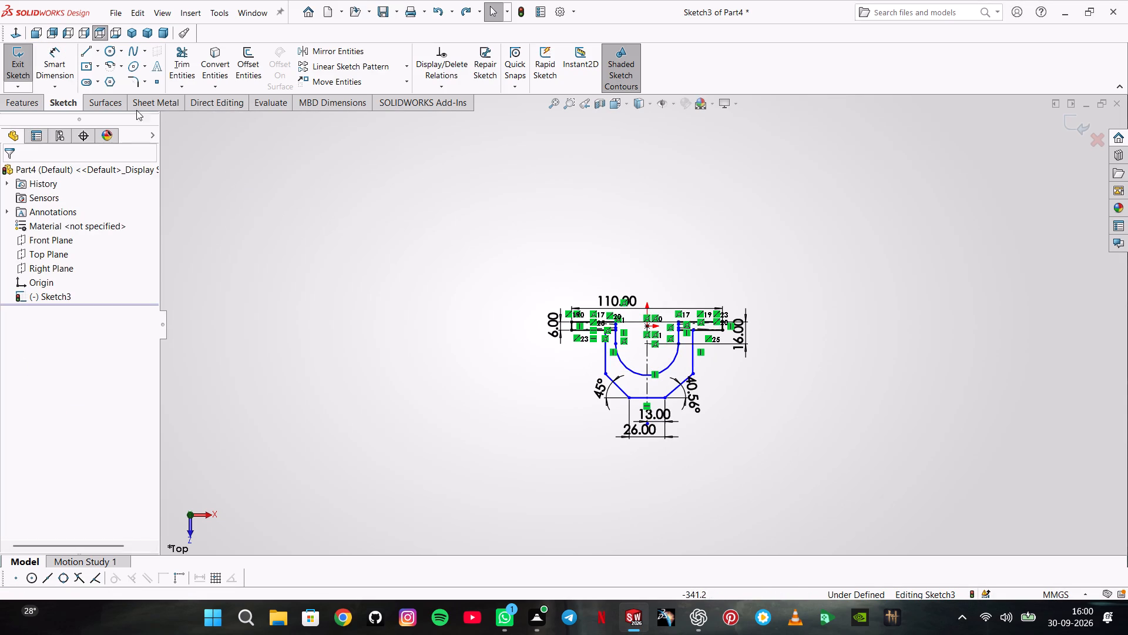
# Dimension the distance between the outer profile's two vertical sides as 65 mm.
pyautogui.click(58, 65)
pyautogui.click(605, 361)
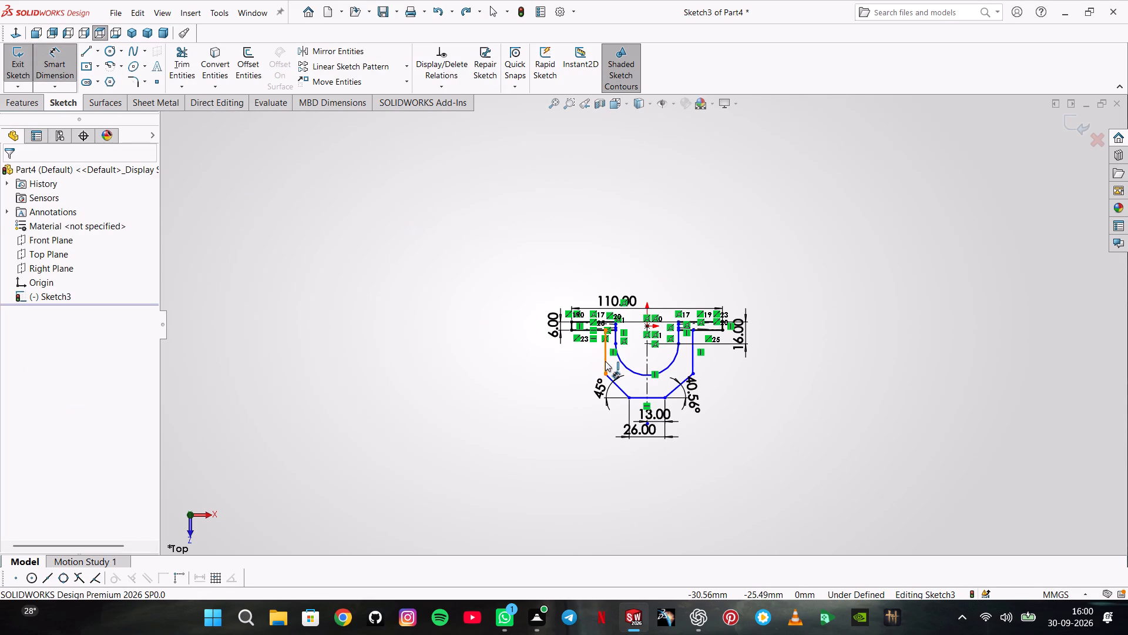
pyautogui.click(692, 359)
pyautogui.click(657, 467)
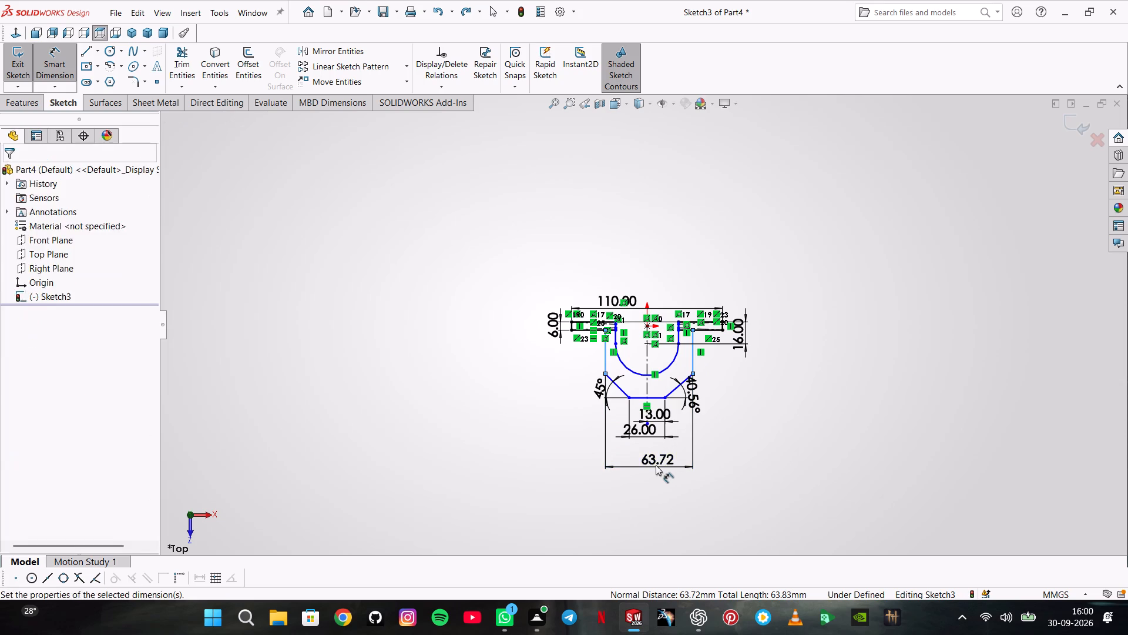
pyautogui.write('65')
pyautogui.press('Return')
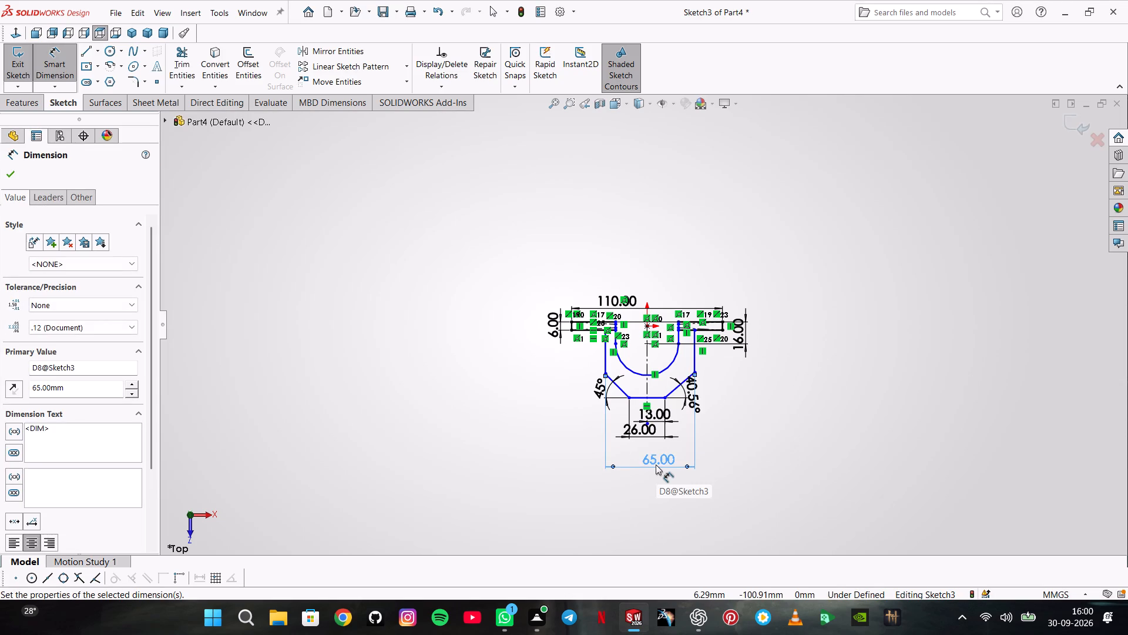
# Dimension the distance from the centreline to the outer profile's right vertical side as 65/2 mm.
pyautogui.scroll(-4, 663, 420)
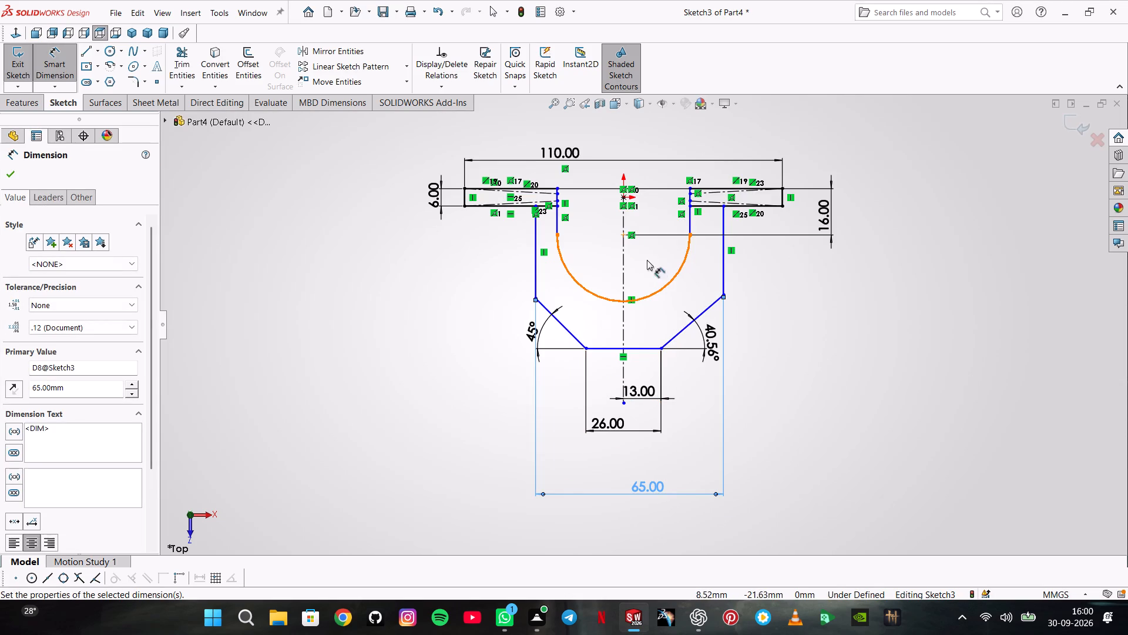
pyautogui.click(624, 262)
pyautogui.click(721, 248)
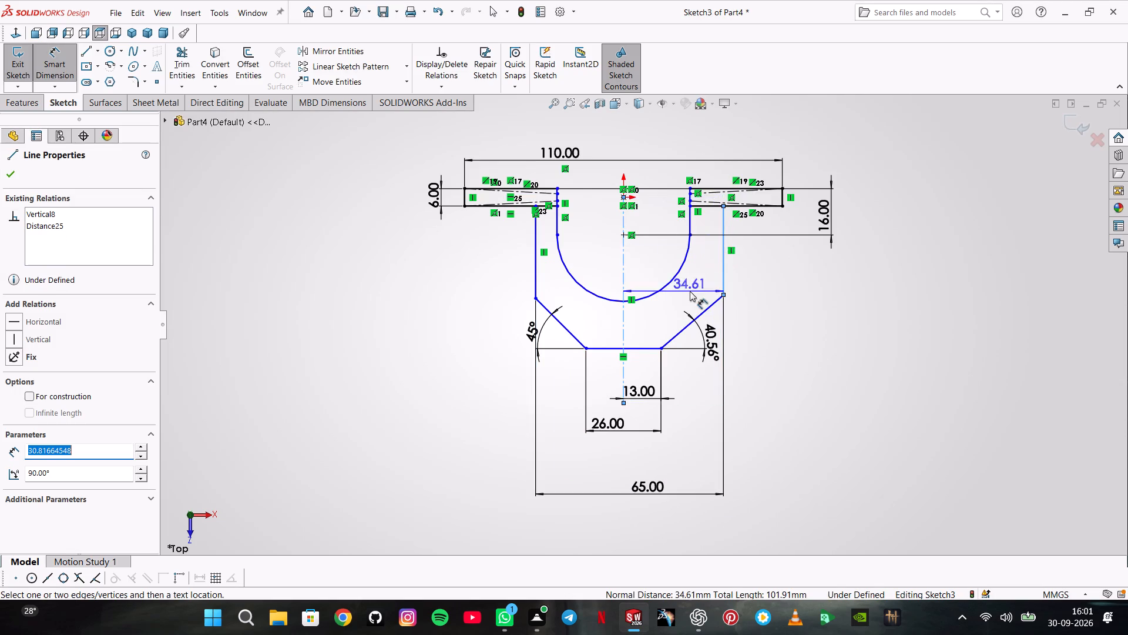
pyautogui.scroll(2, 690, 291)
pyautogui.click(662, 416)
pyautogui.write('65/2')
pyautogui.press('Return')
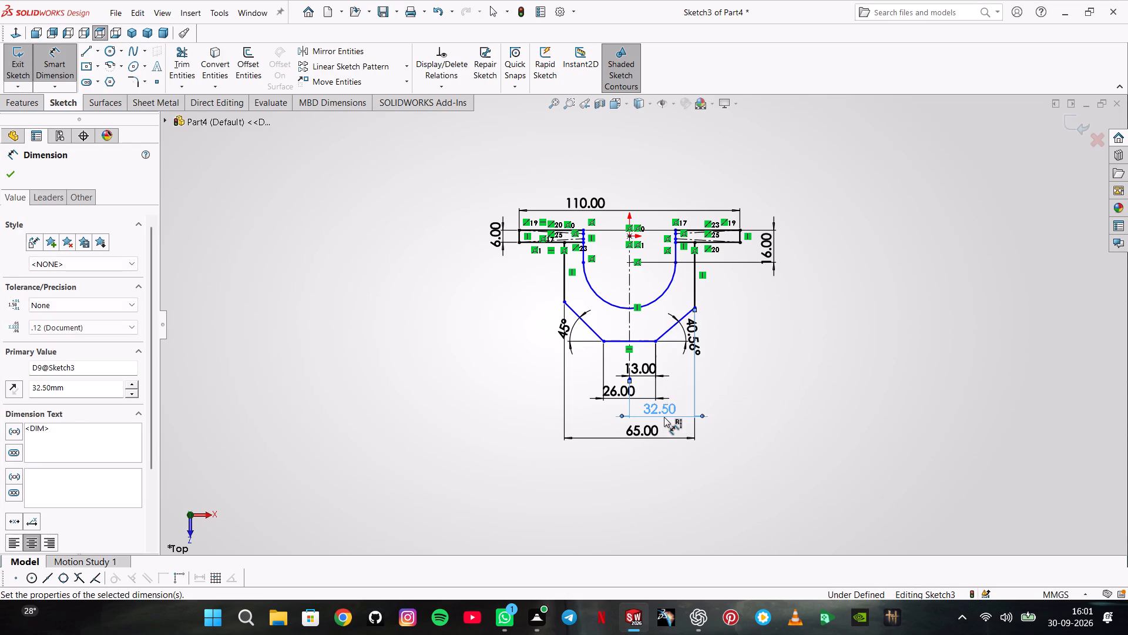
# Add a driven dimension between the outer profile's left vertical side and the centreline, placed above the flange.
pyautogui.scroll(-3, 640, 294)
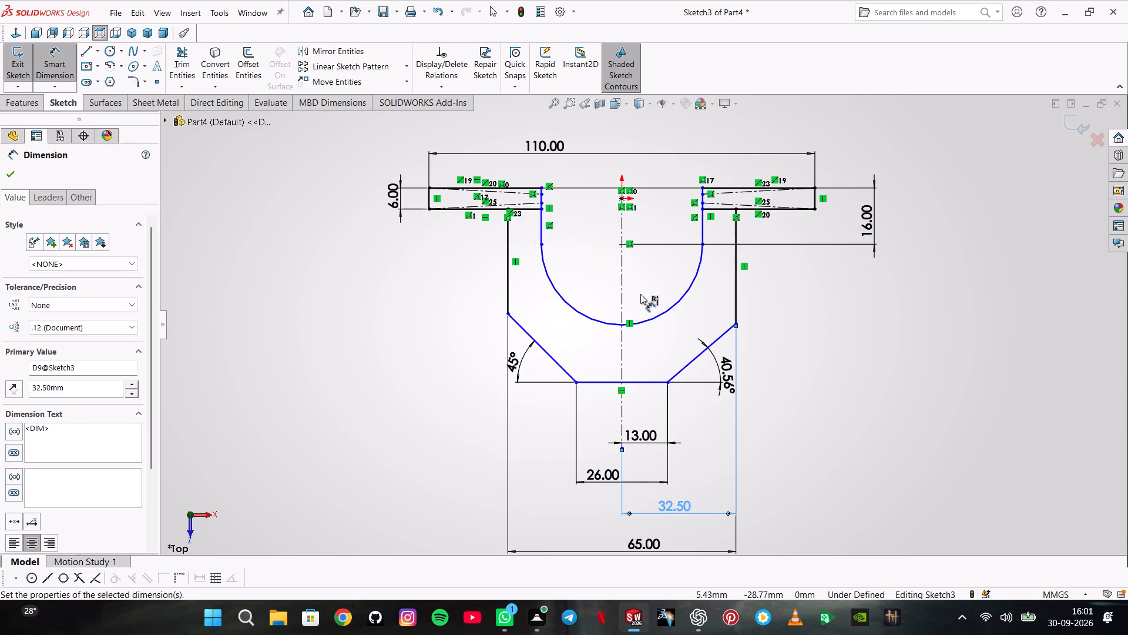
pyautogui.click(507, 245)
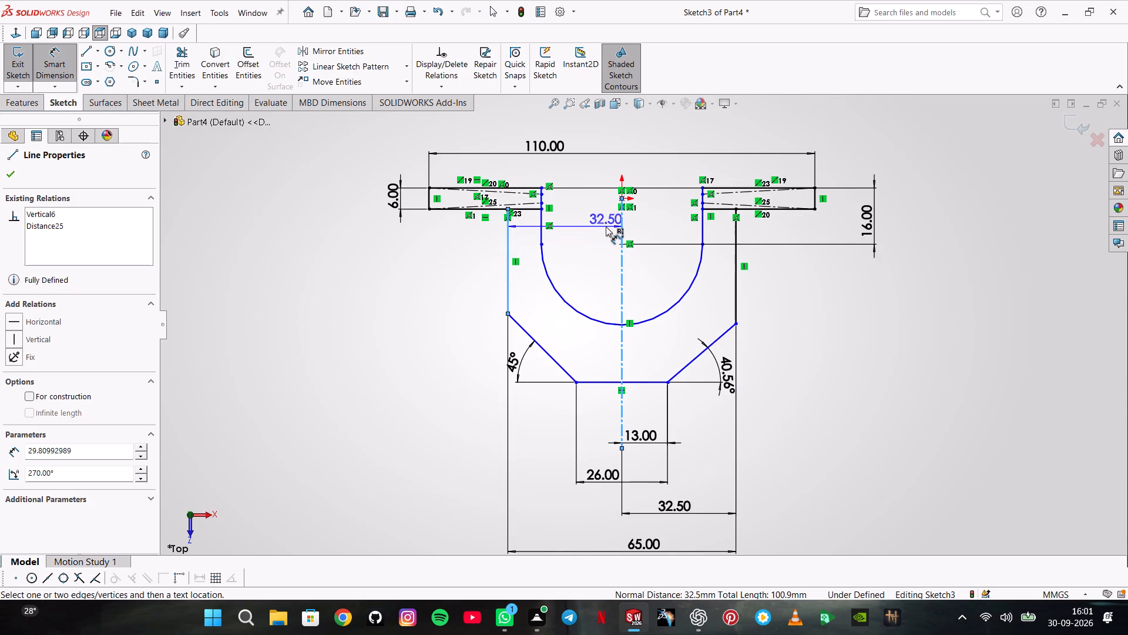
pyautogui.click(623, 234)
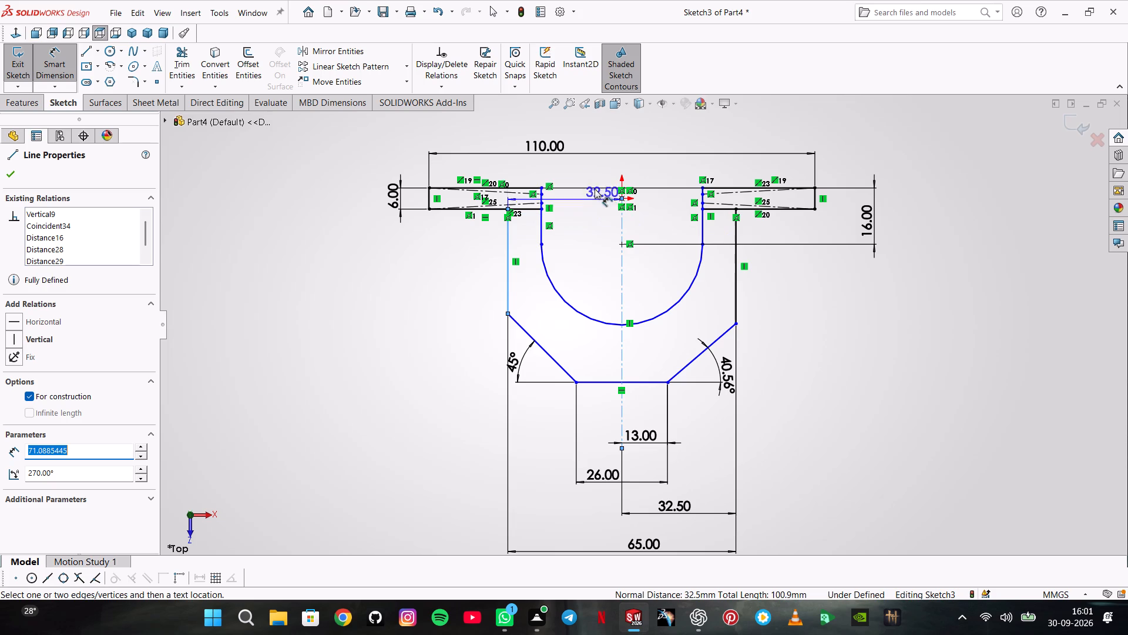
pyautogui.click(591, 124)
pyautogui.click(634, 306)
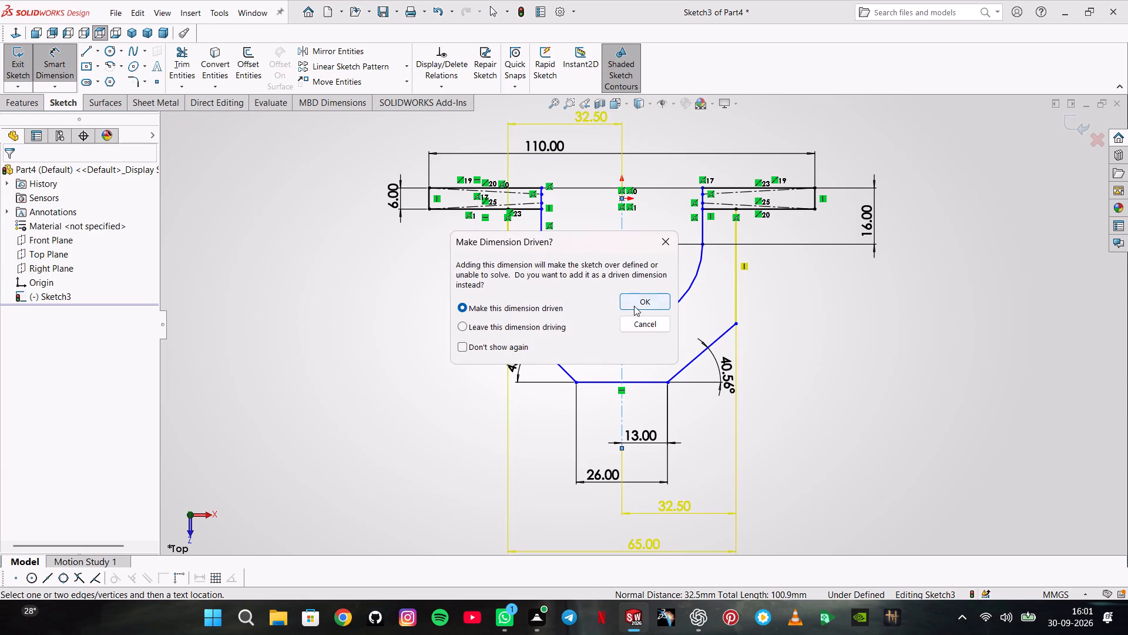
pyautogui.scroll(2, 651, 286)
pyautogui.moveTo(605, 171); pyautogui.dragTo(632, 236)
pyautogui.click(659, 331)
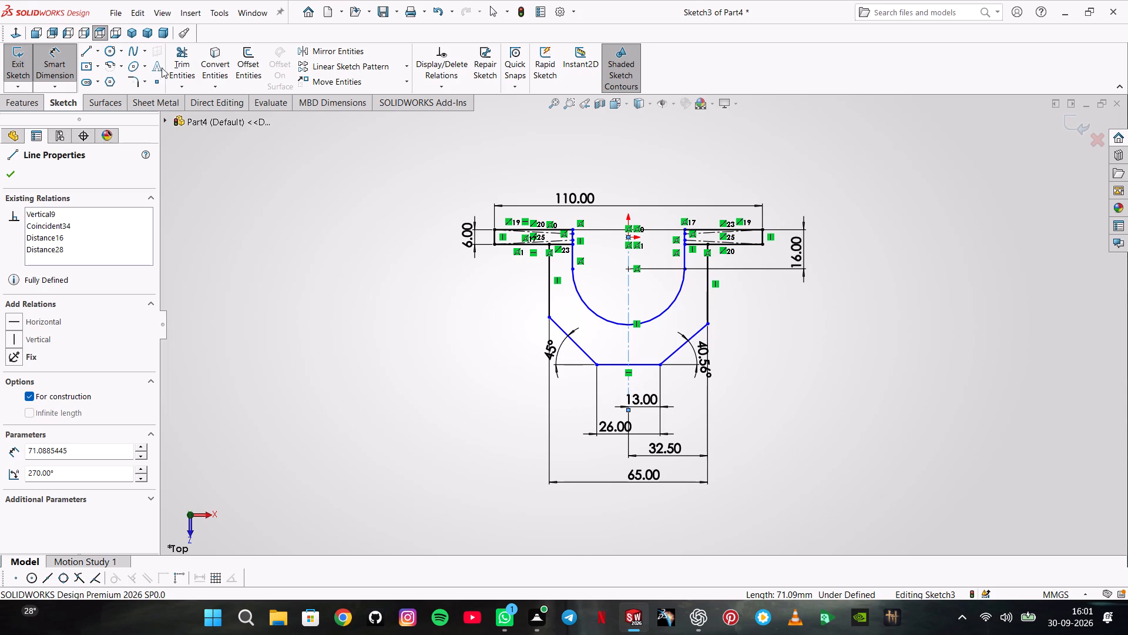
# Trim the flange's lower edge to closest on both sides, between the recess and the outer profile's vertical sides.
pyautogui.click(177, 63)
pyautogui.scroll(-4, 579, 254)
pyautogui.click(559, 252)
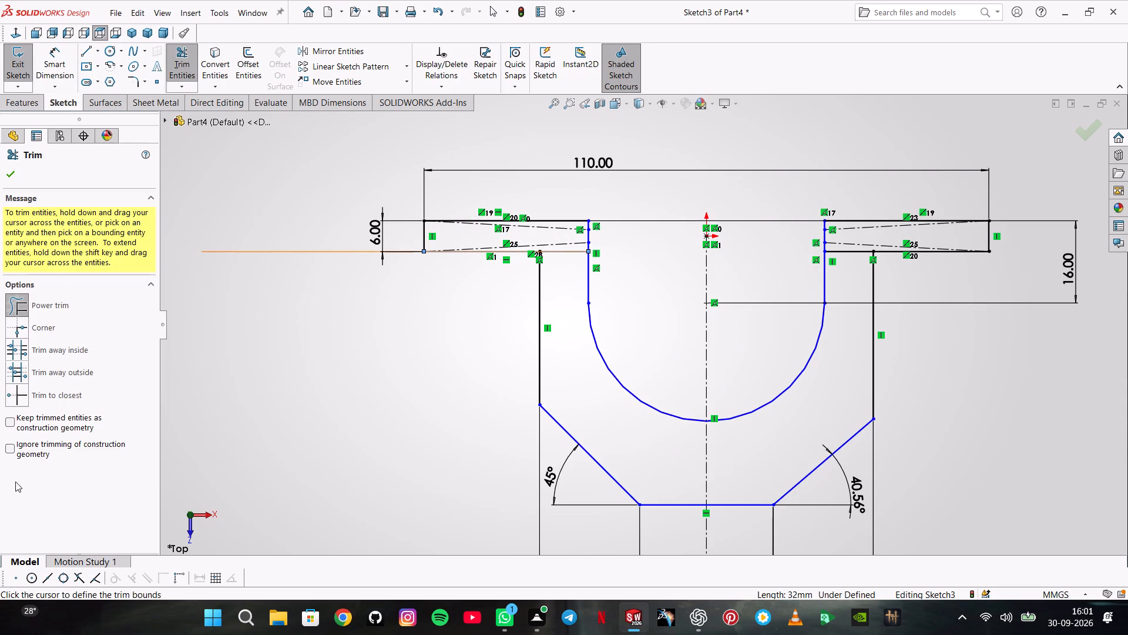
pyautogui.click(62, 404)
pyautogui.click(578, 252)
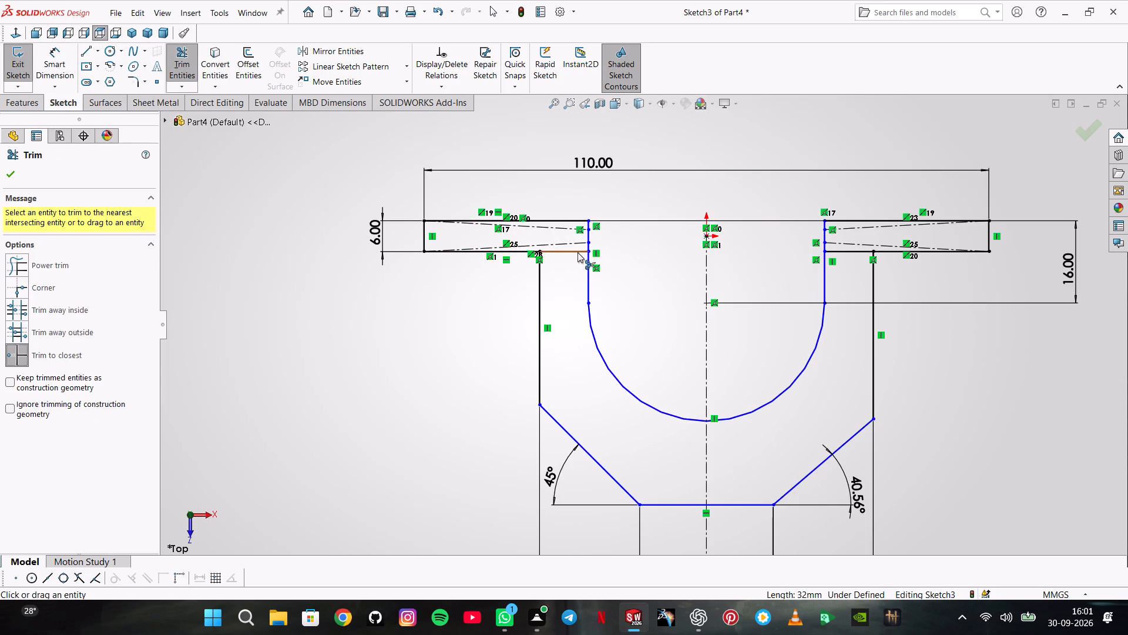
pyautogui.click(857, 251)
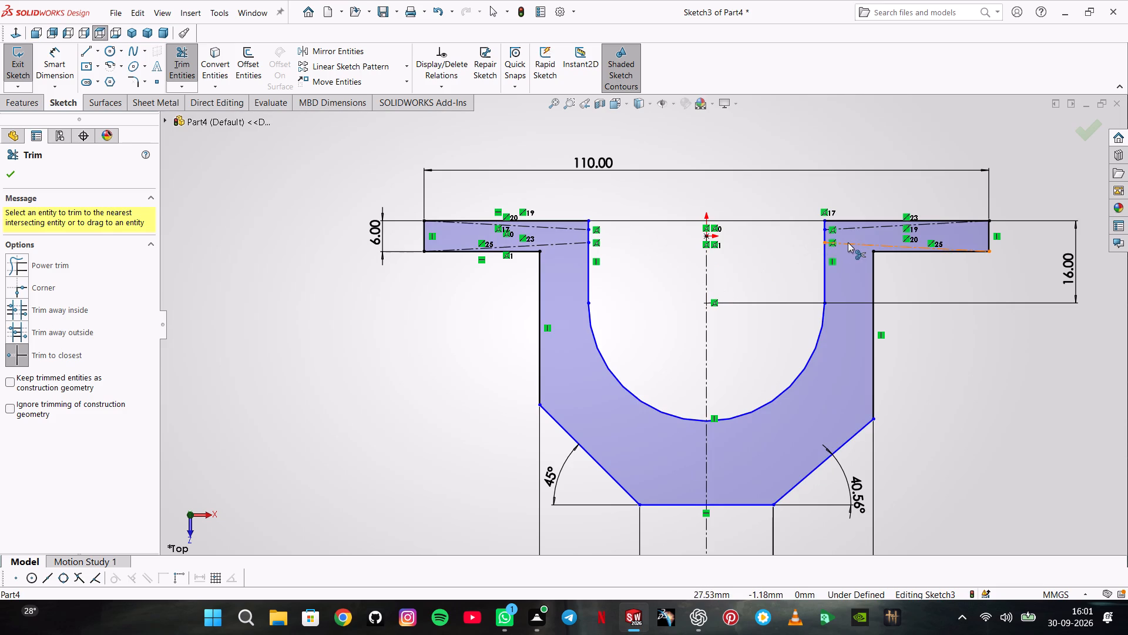
# Trim away the four diagonal construction lines inside the two flange ends, keeping the flange's top edges.
pyautogui.click(850, 242)
pyautogui.click(869, 223)
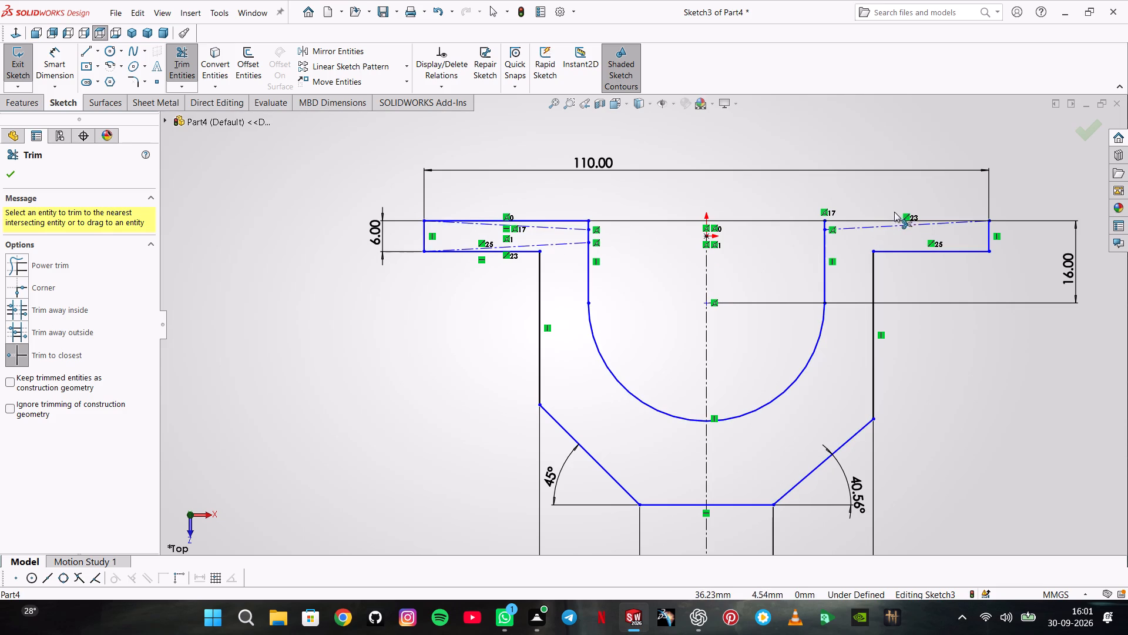
pyautogui.hotkey('ctrl', 'z')
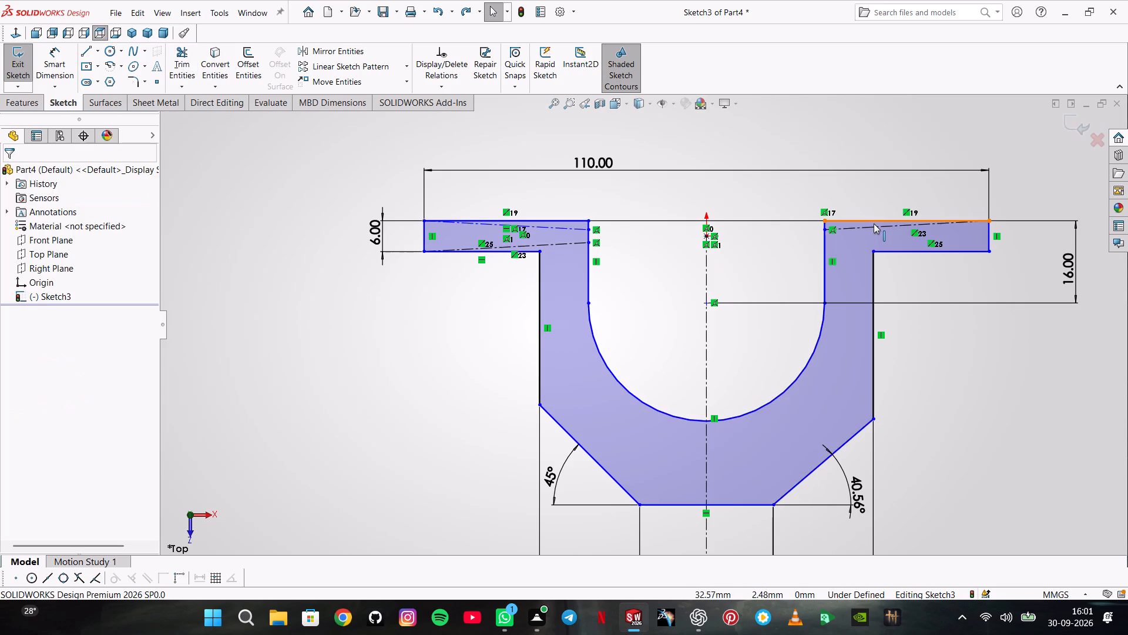
pyautogui.click(185, 67)
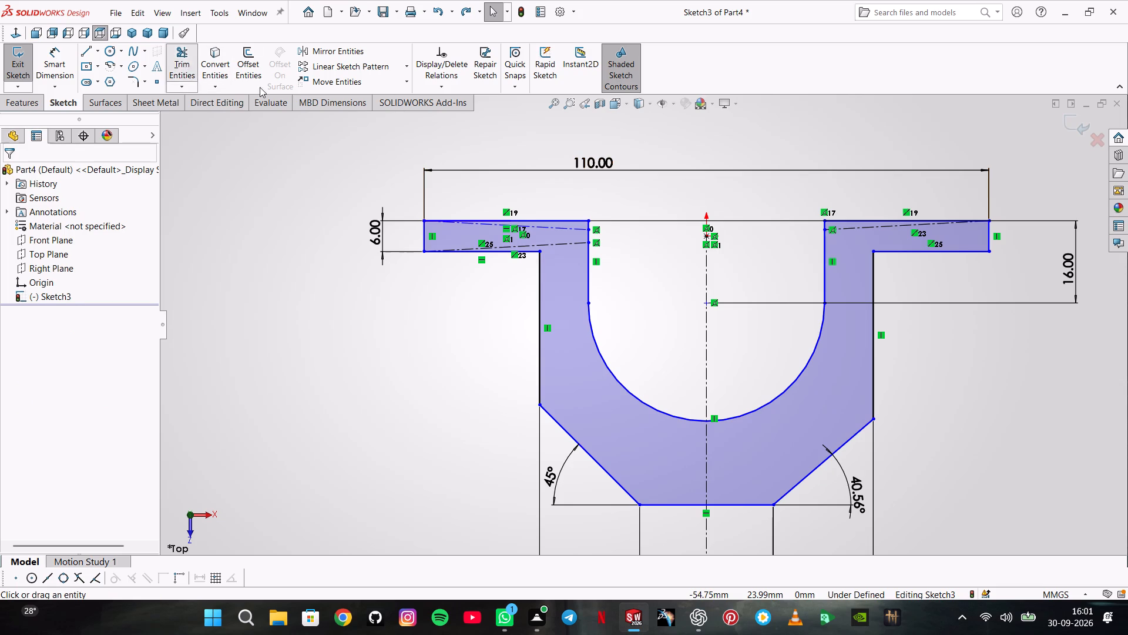
pyautogui.click(548, 243)
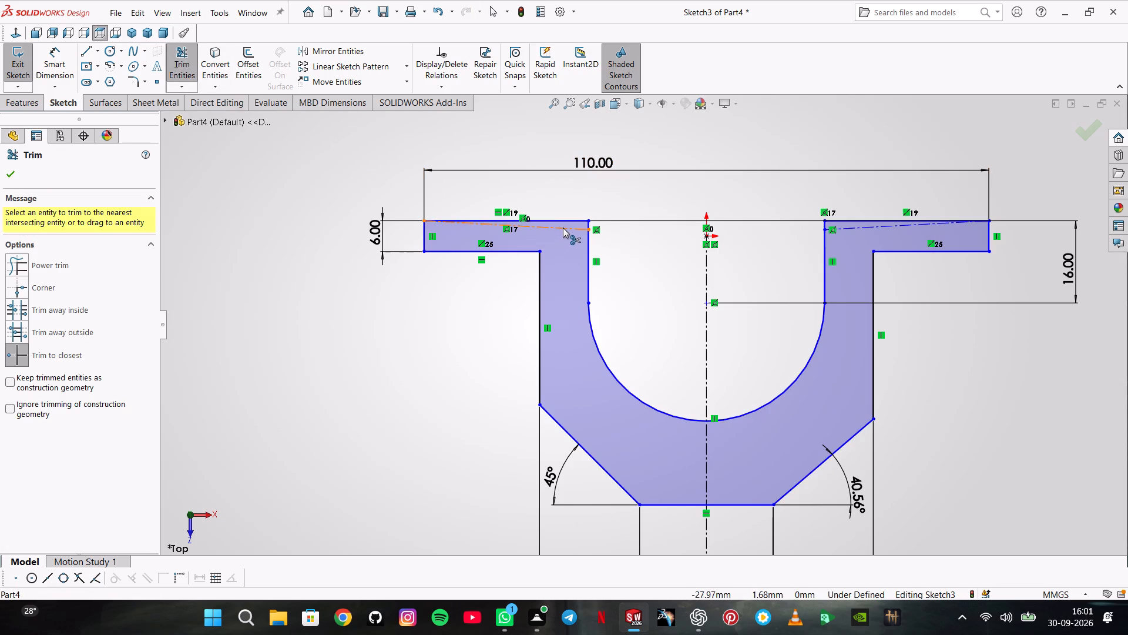
pyautogui.click(563, 228)
pyautogui.click(847, 229)
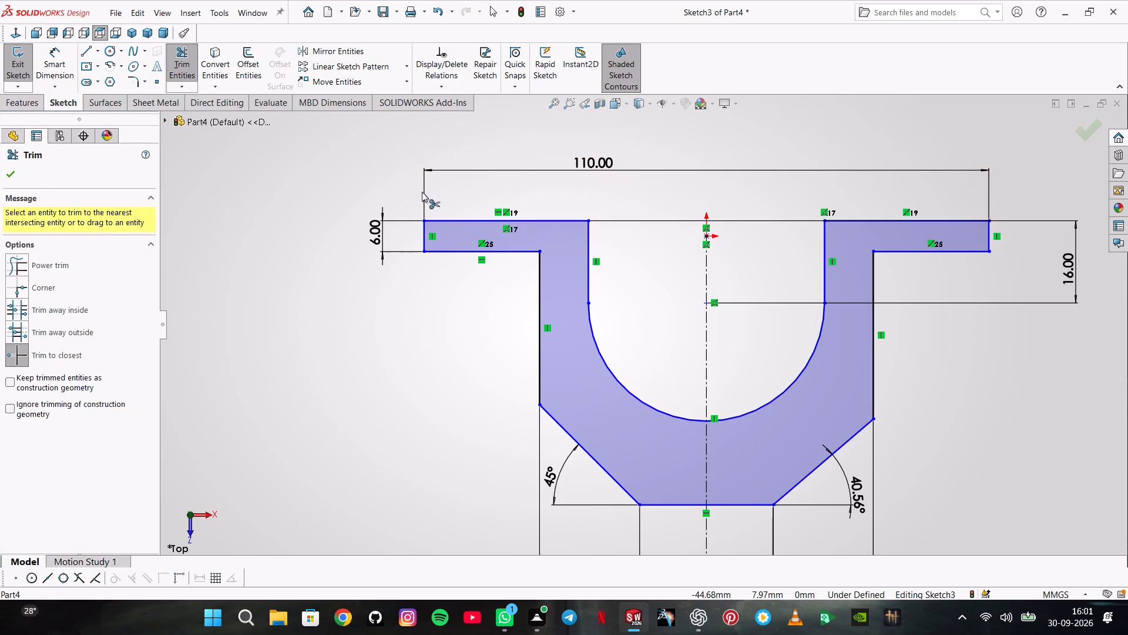
pyautogui.click(14, 176)
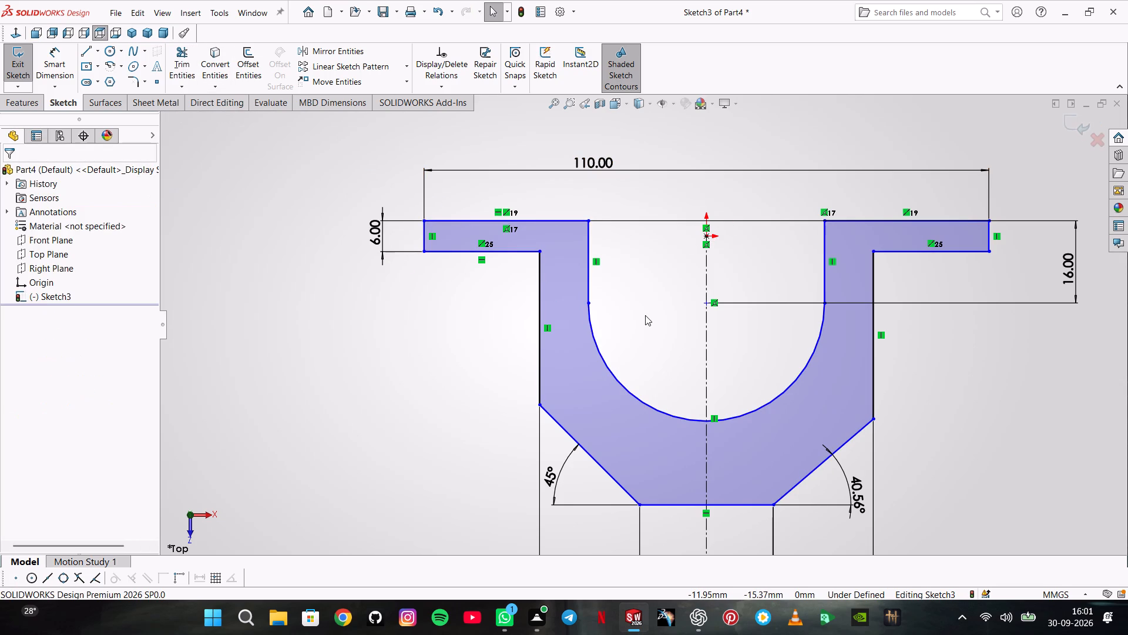
# Dimension the overall height from the flange's top edge to the profile's bottom edge as 52 mm.
pyautogui.scroll(2, 738, 343)
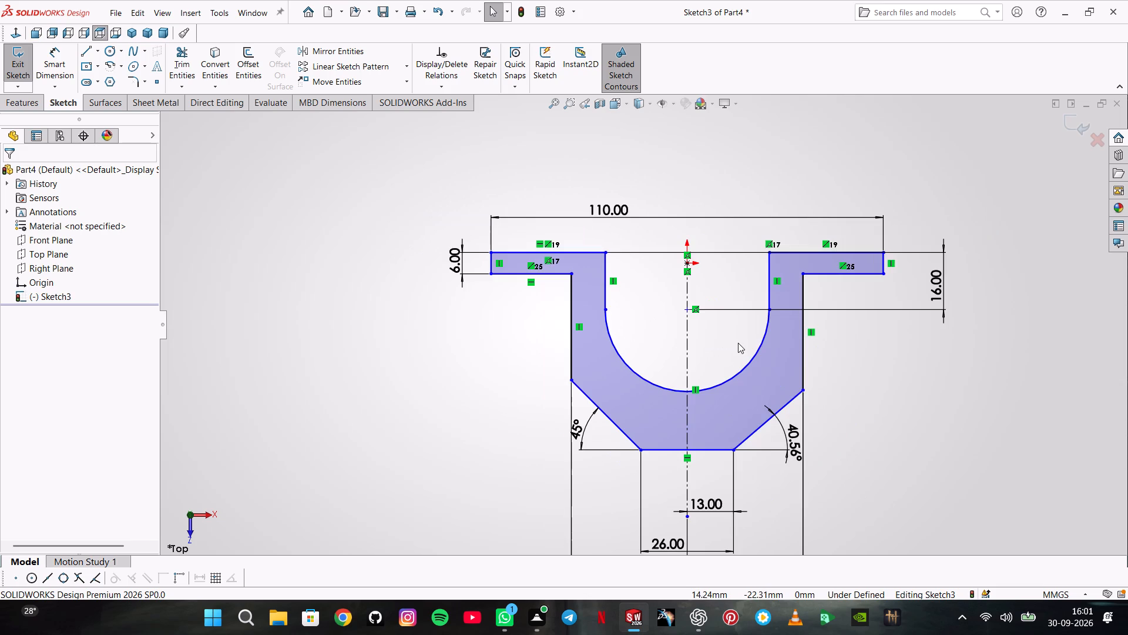
pyautogui.scroll(1, 736, 342)
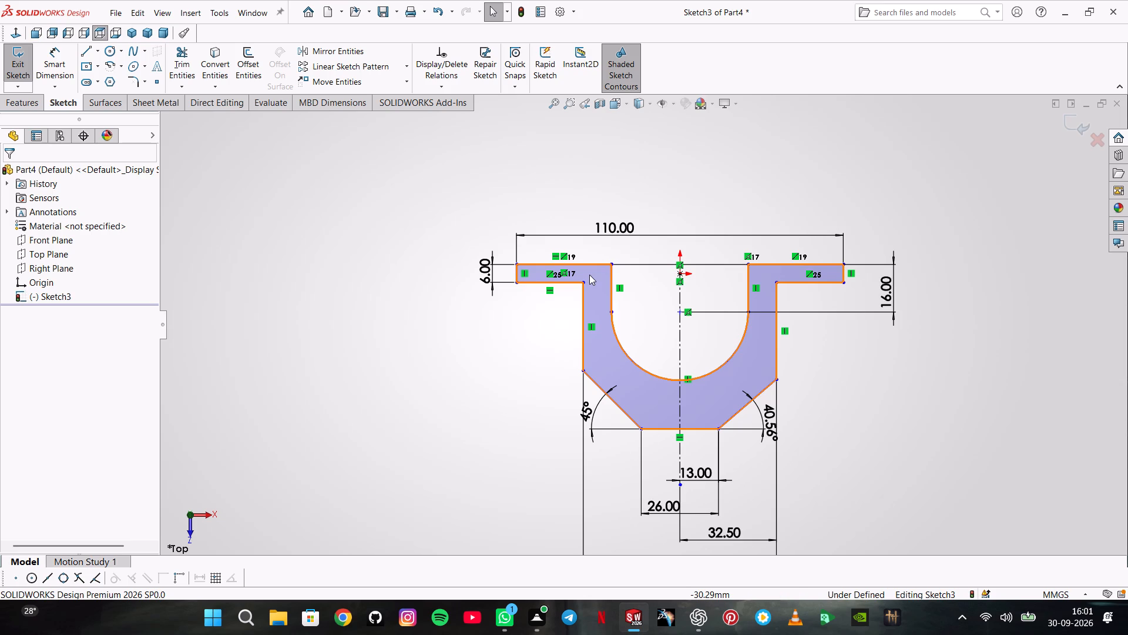
pyautogui.click(67, 58)
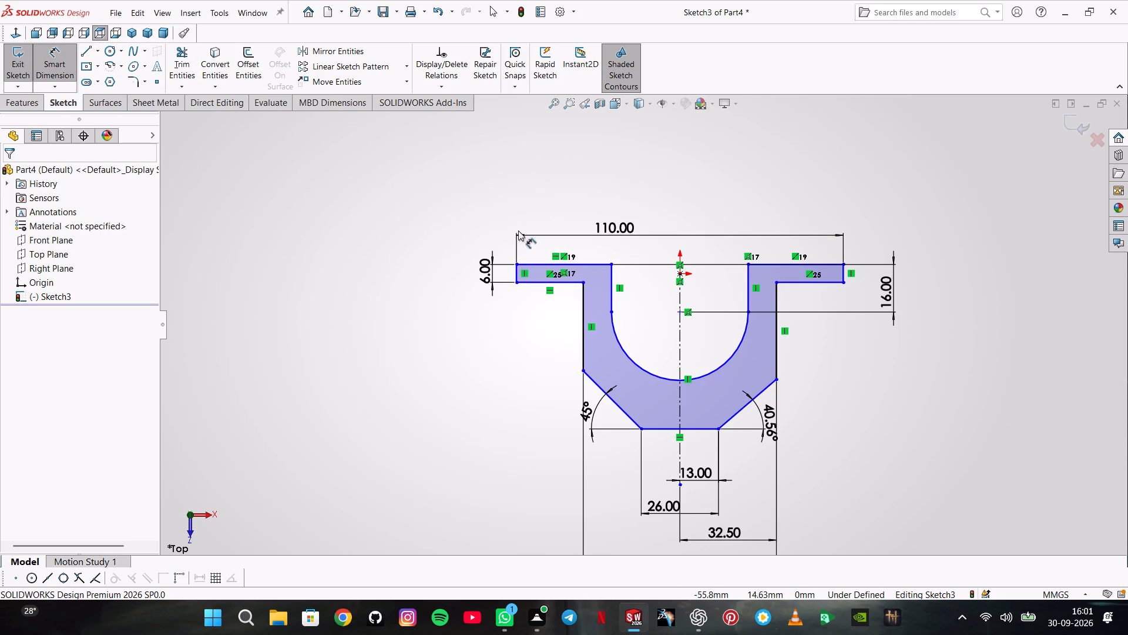
pyautogui.click(591, 261)
pyautogui.click(679, 433)
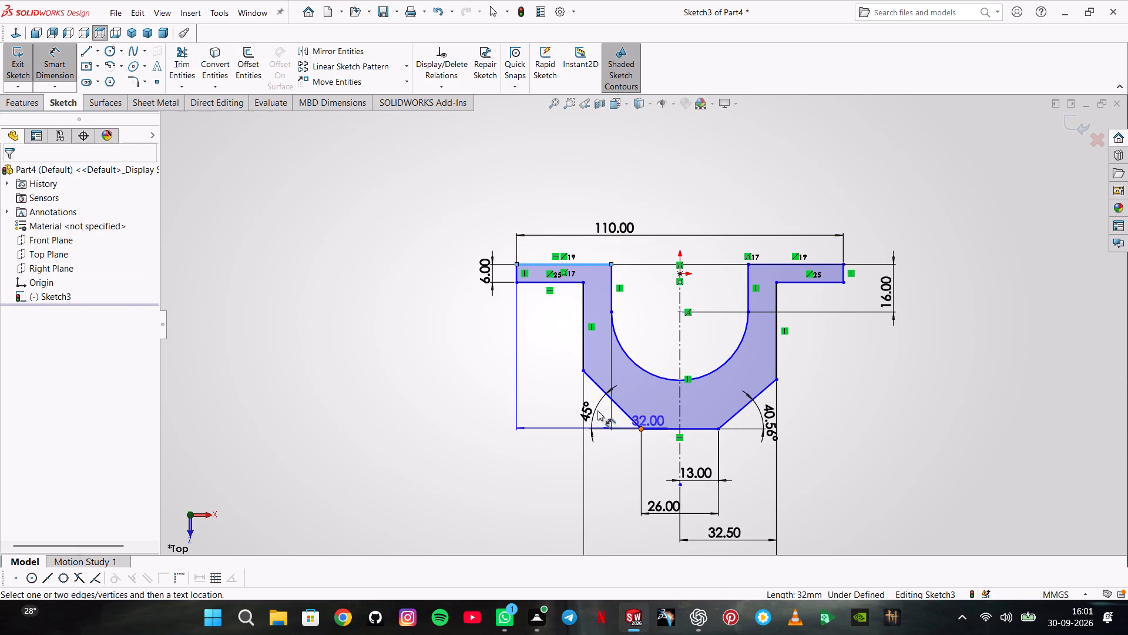
pyautogui.click(709, 430)
pyautogui.click(350, 349)
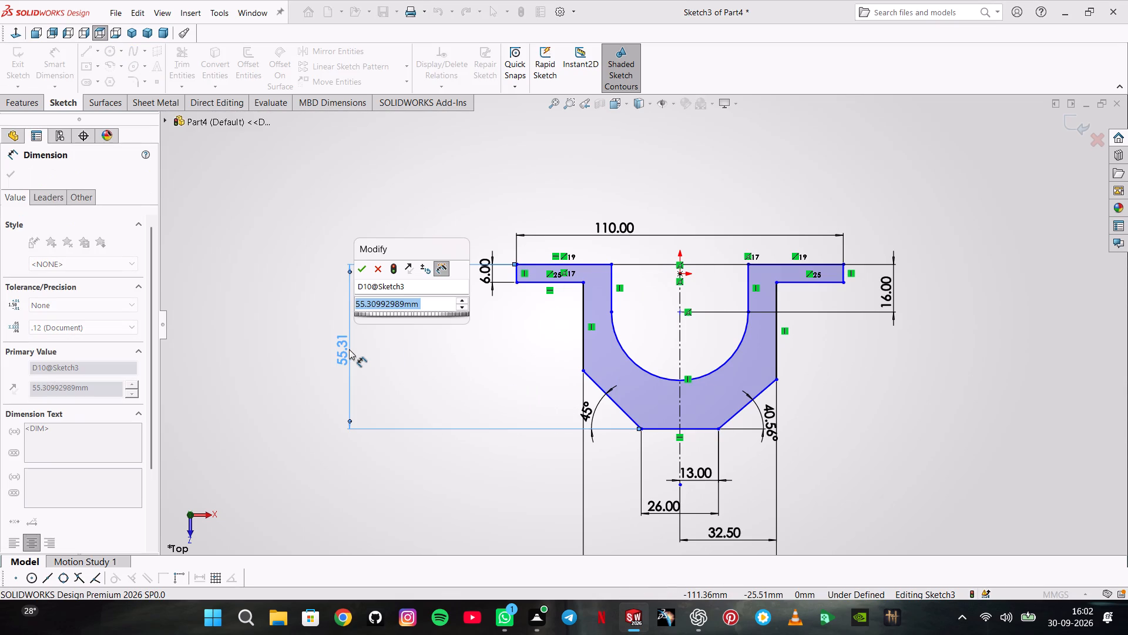
pyautogui.write('52')
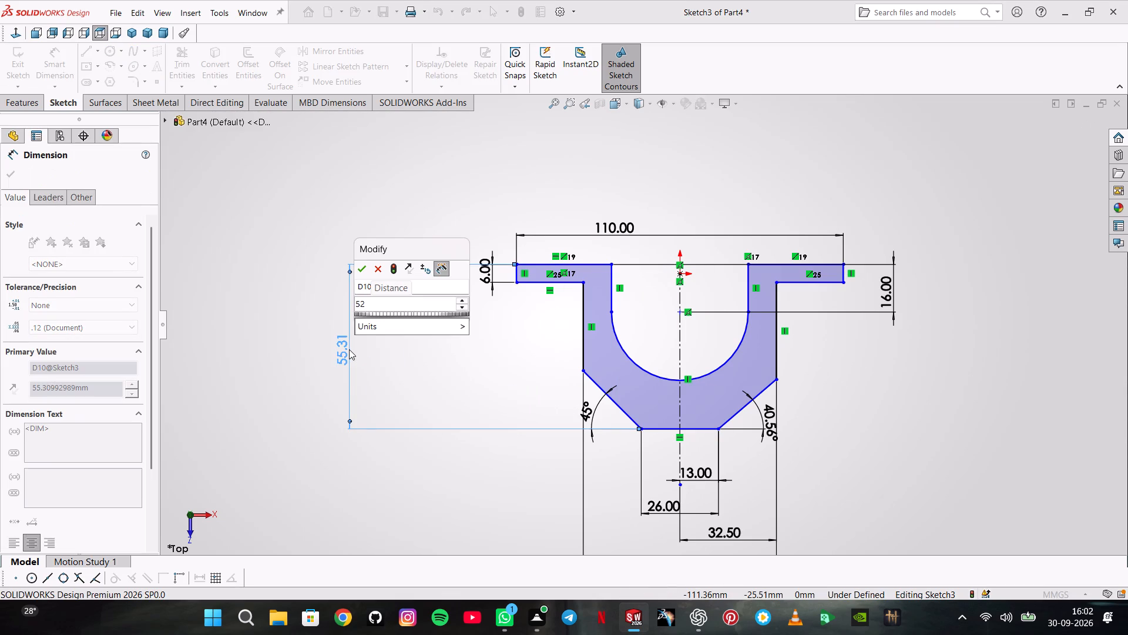
pyautogui.press('Return')
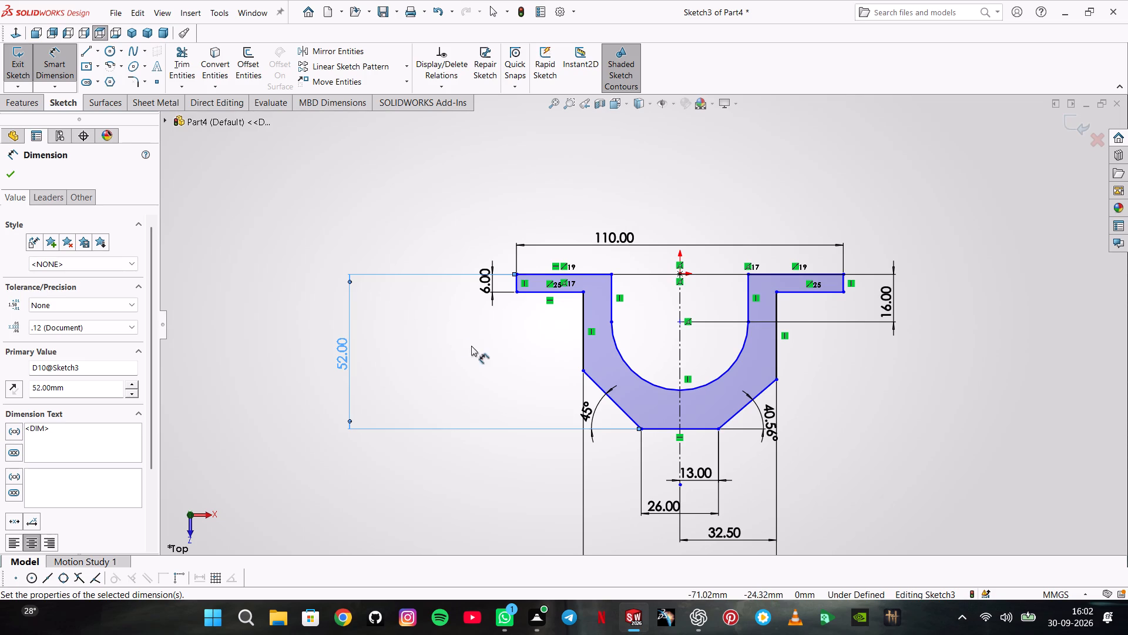
# Add a radius dimension to the U-shaped recess's arc, accepting its offered value, and finish dimensioning.
pyautogui.scroll(1, 808, 417)
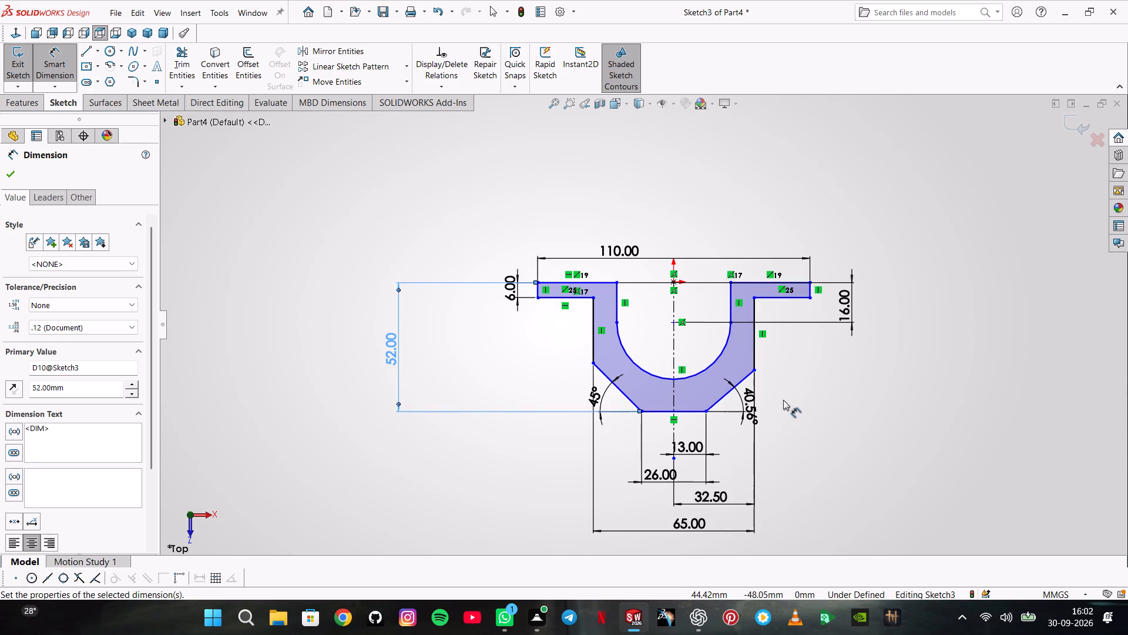
pyautogui.click(628, 360)
pyautogui.click(657, 339)
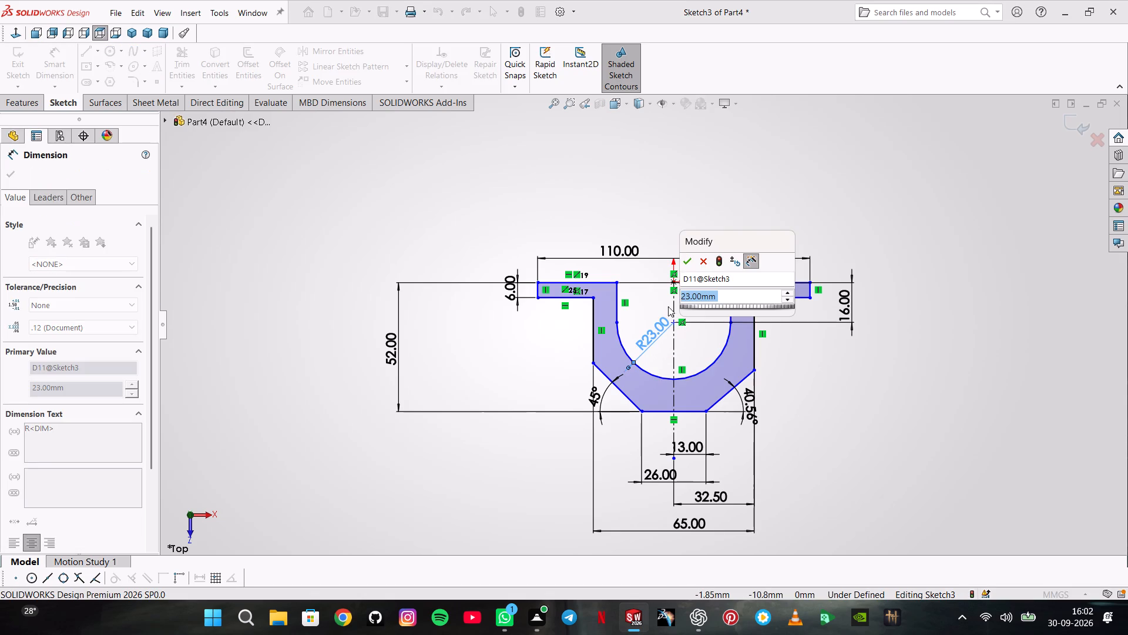
pyautogui.click(683, 264)
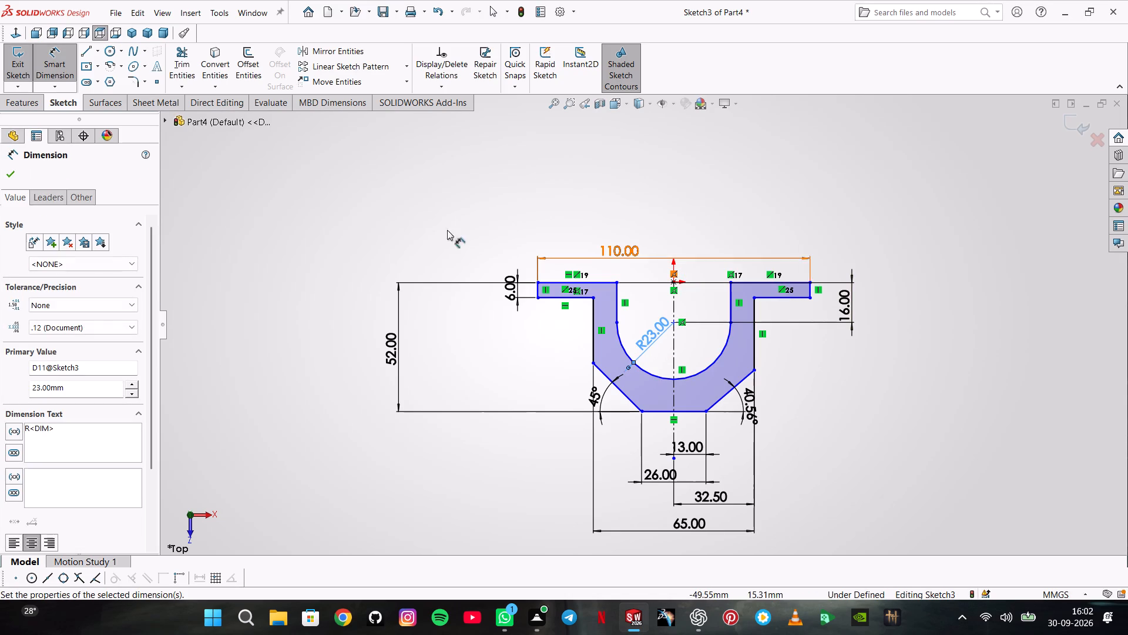
pyautogui.click(21, 171)
pyautogui.click(14, 173)
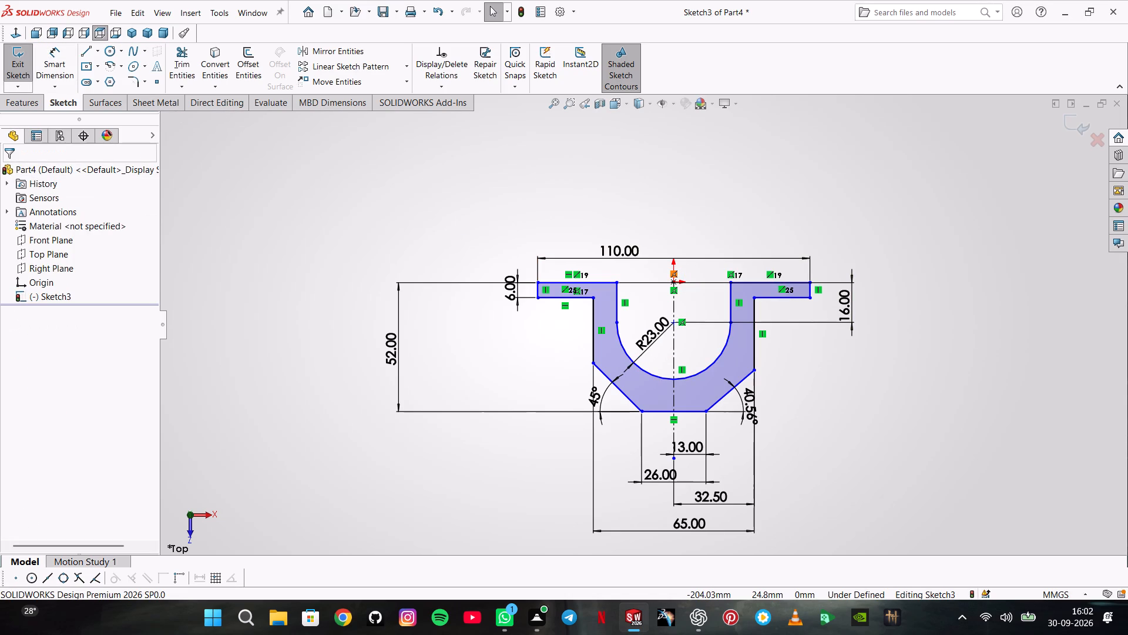
# Extrude the closed profile 39 mm as a boss with the Mid Plane end condition.
pyautogui.click(40, 103)
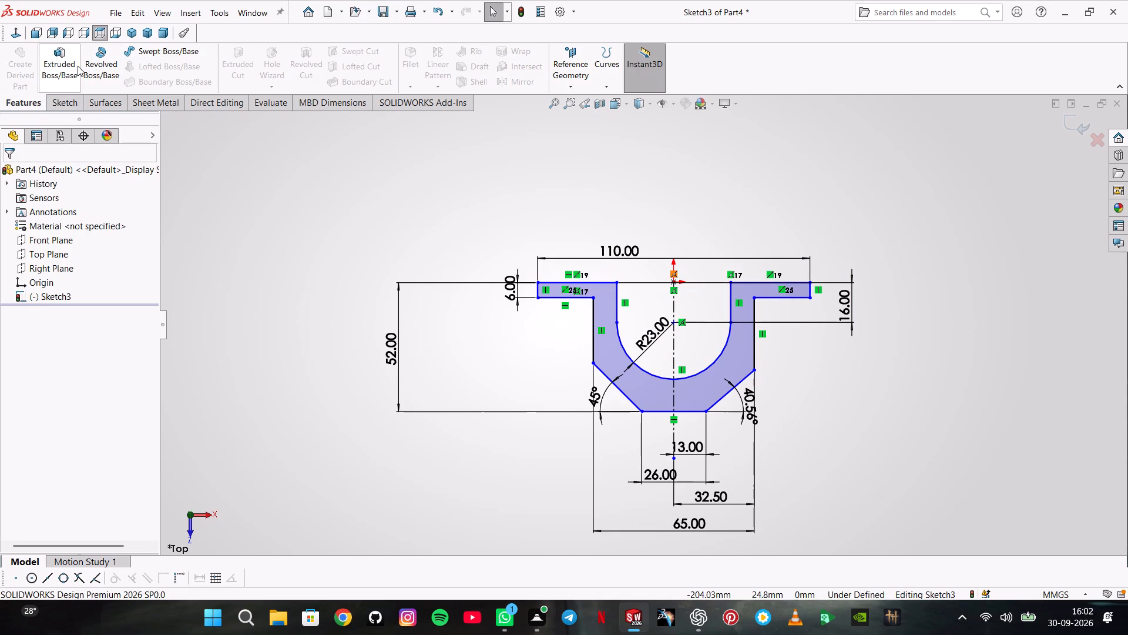
pyautogui.click(77, 66)
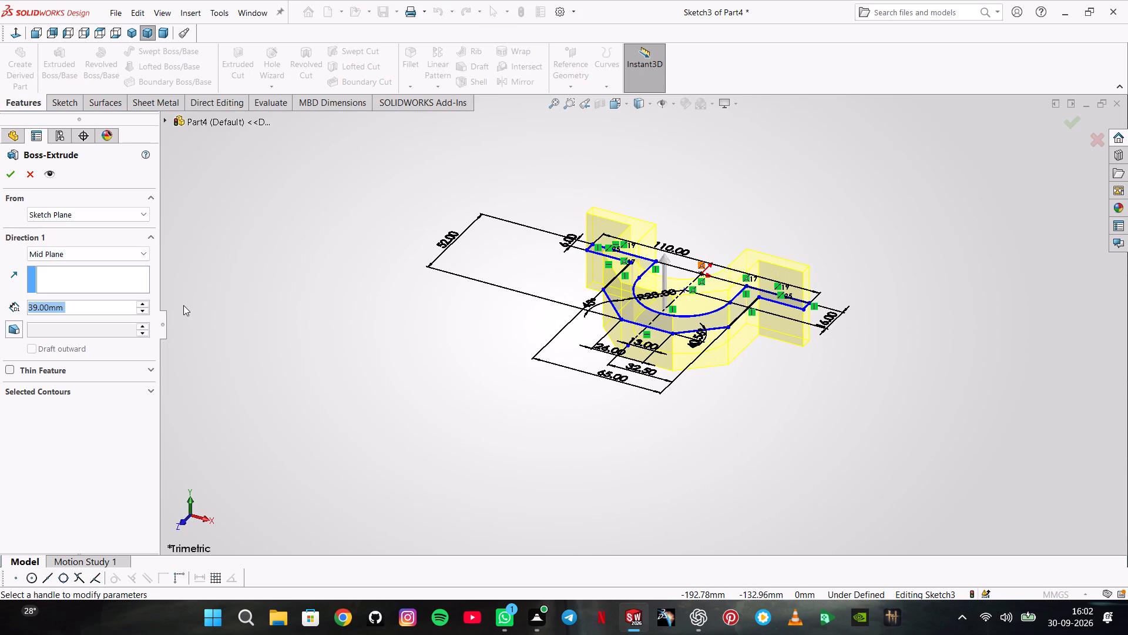
pyautogui.click(10, 177)
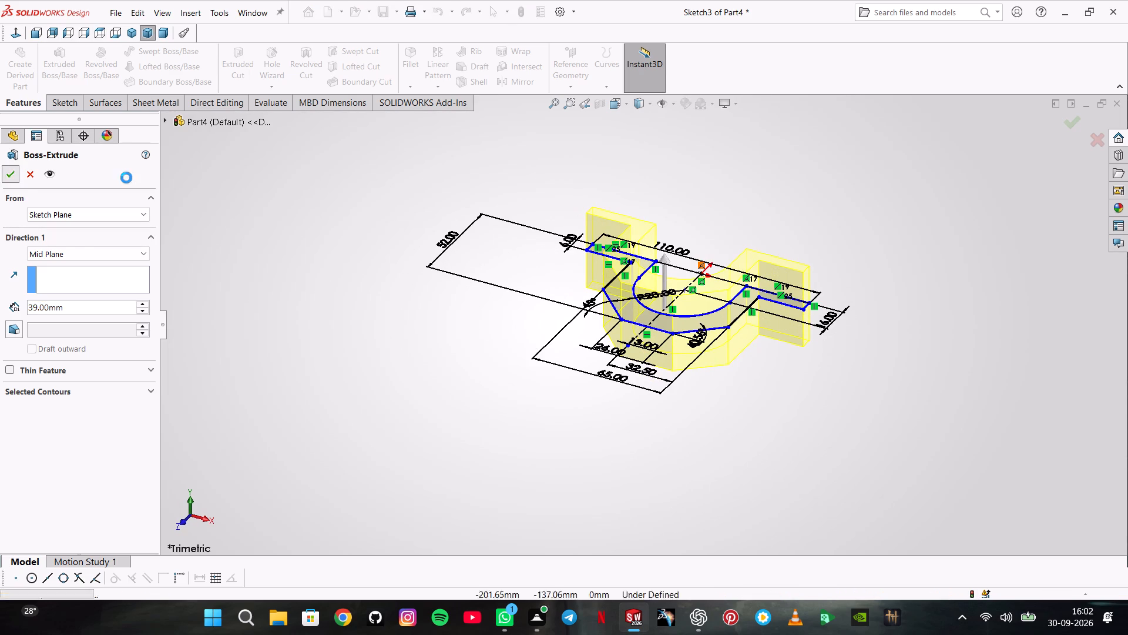
# Start a sketch on the flange's flat outer face, on the side where the U-shaped recess opens.
pyautogui.click(740, 194)
pyautogui.moveTo(747, 189); pyautogui.dragTo(660, 272, button='middle')
pyautogui.scroll(-1, 660, 272)
pyautogui.moveTo(660, 272); pyautogui.dragTo(660, 272, button='middle')
pyautogui.click(730, 202)
pyautogui.click(781, 164)
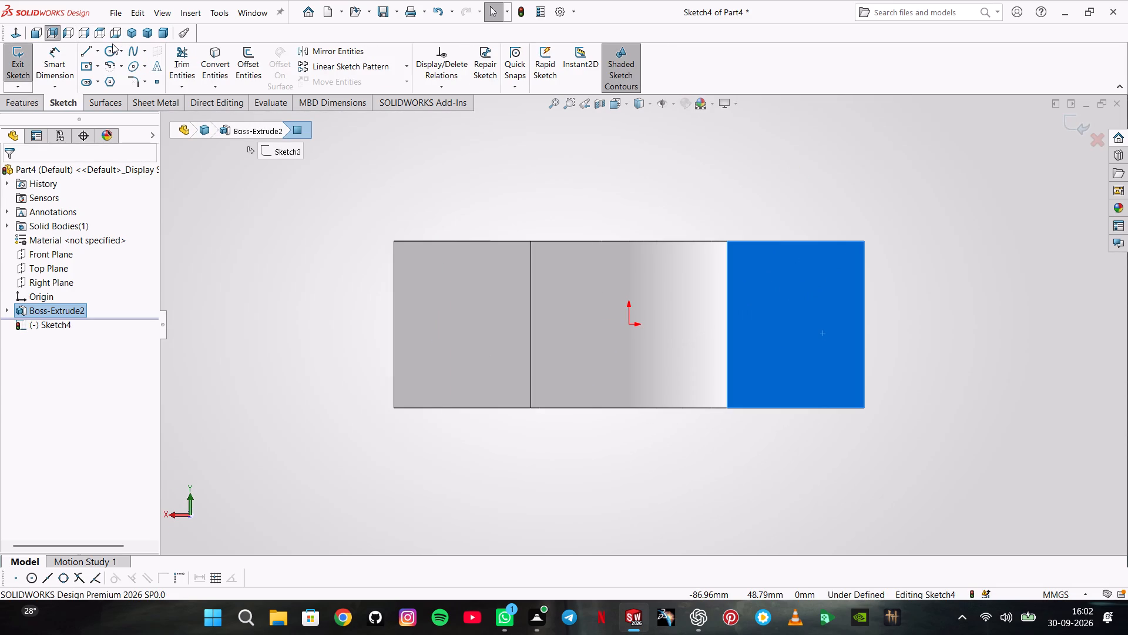
# Sketch four circles, an aligned pair on each flange end, with radii of about 4.8, 3, 6.2 and 5.8 mm.
pyautogui.click(112, 44)
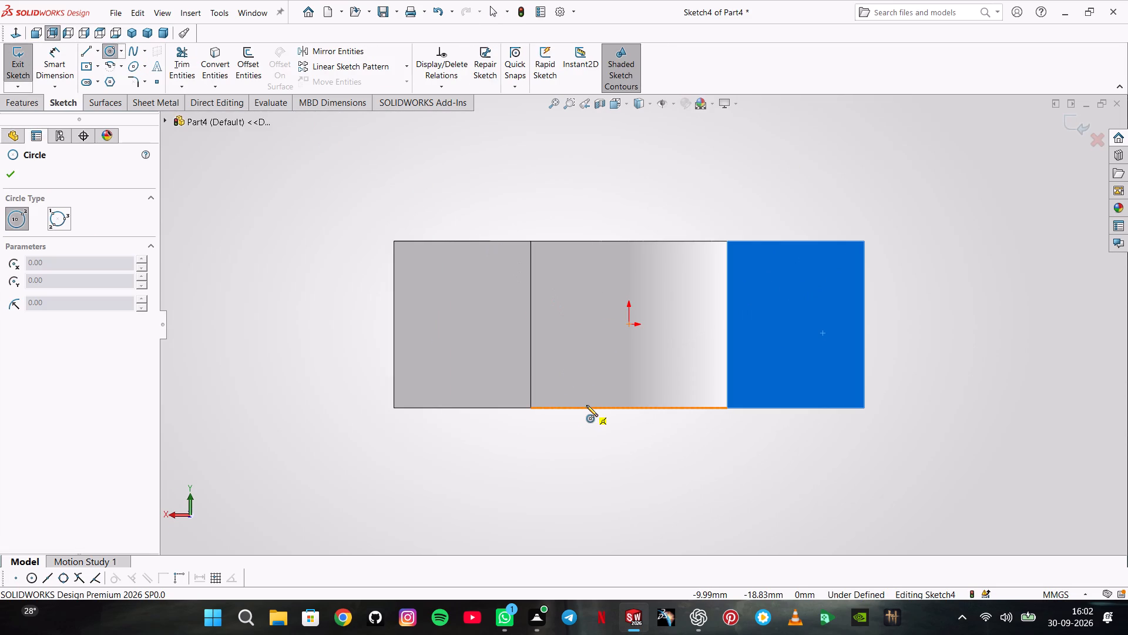
pyautogui.click(459, 275)
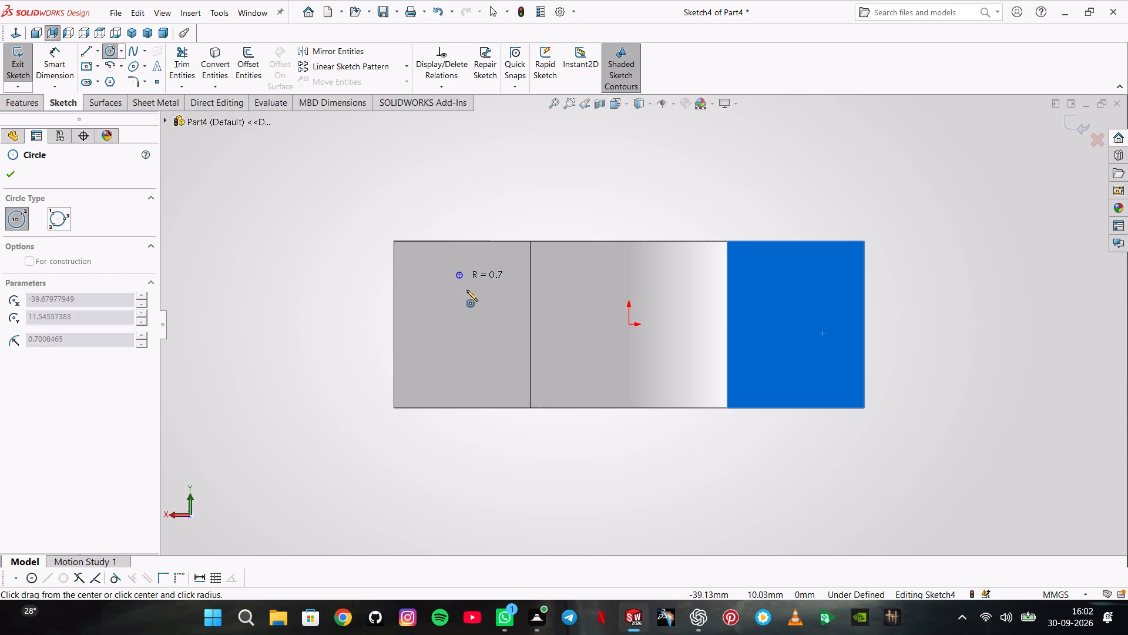
pyautogui.click(471, 292)
pyautogui.click(810, 276)
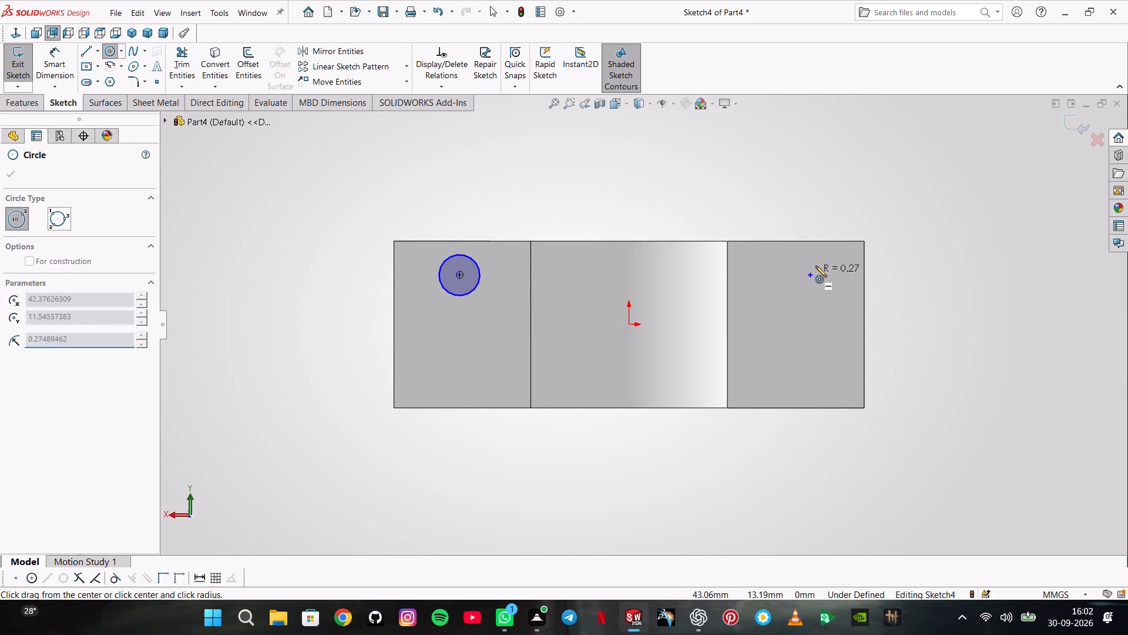
pyautogui.click(817, 264)
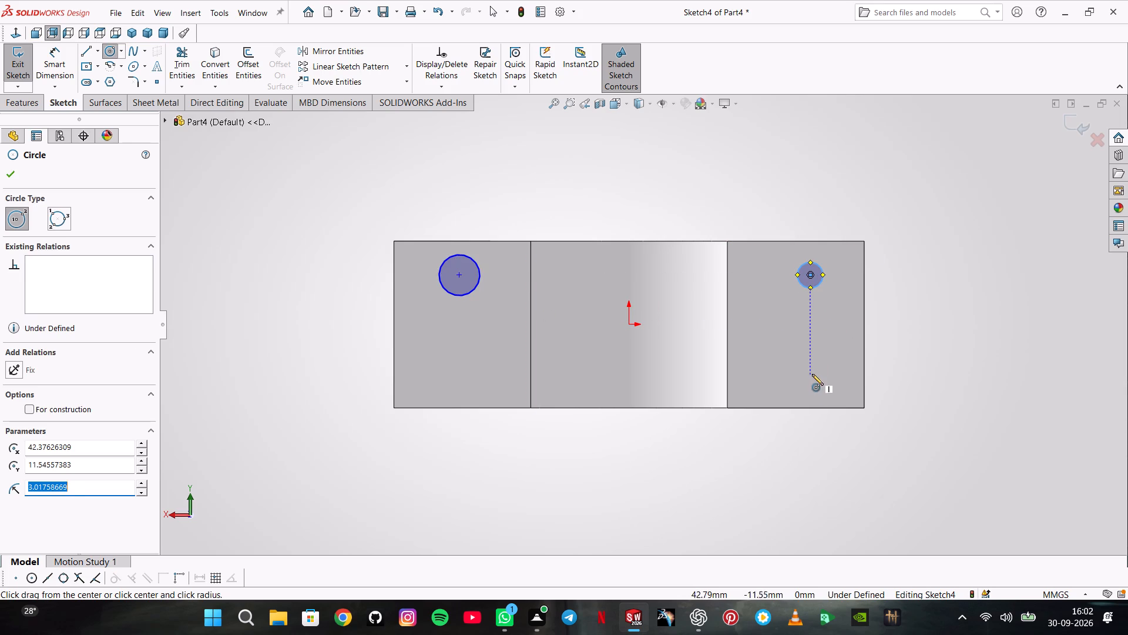
pyautogui.click(812, 373)
pyautogui.click(826, 352)
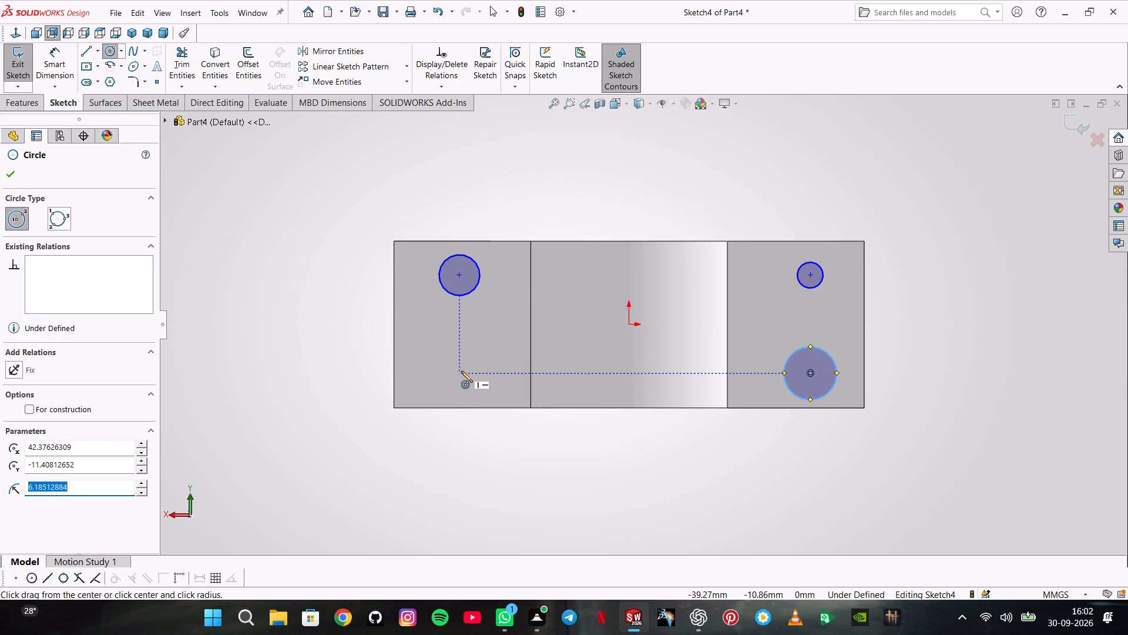
pyautogui.click(461, 371)
pyautogui.click(478, 357)
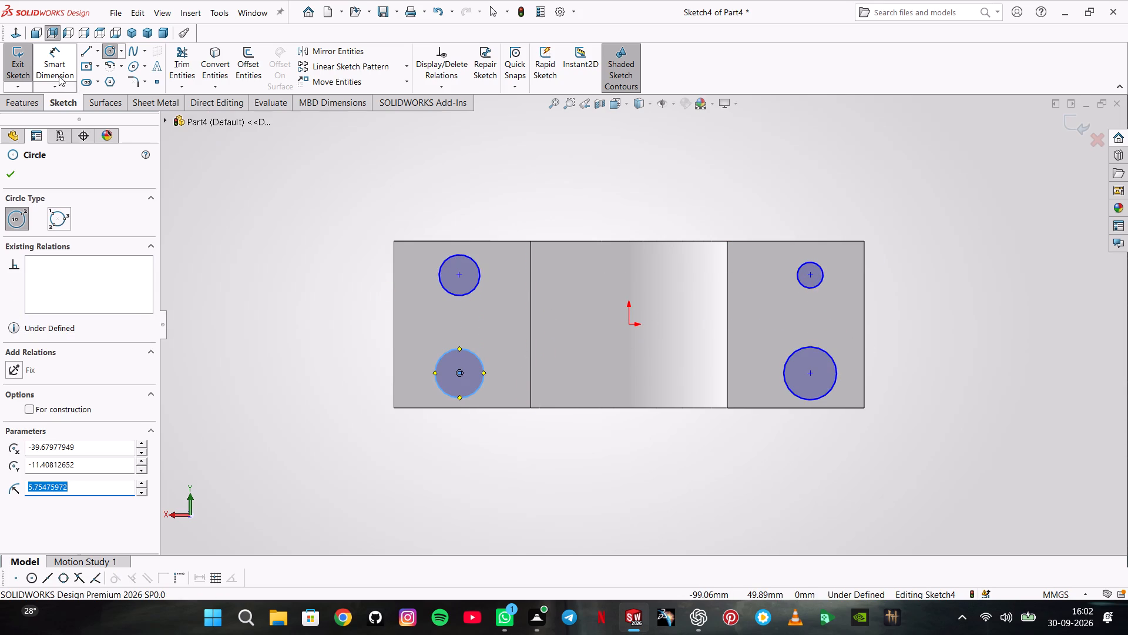
pyautogui.press('Escape')
# Apply an Equal relation to all four circles.
pyautogui.click(466, 262)
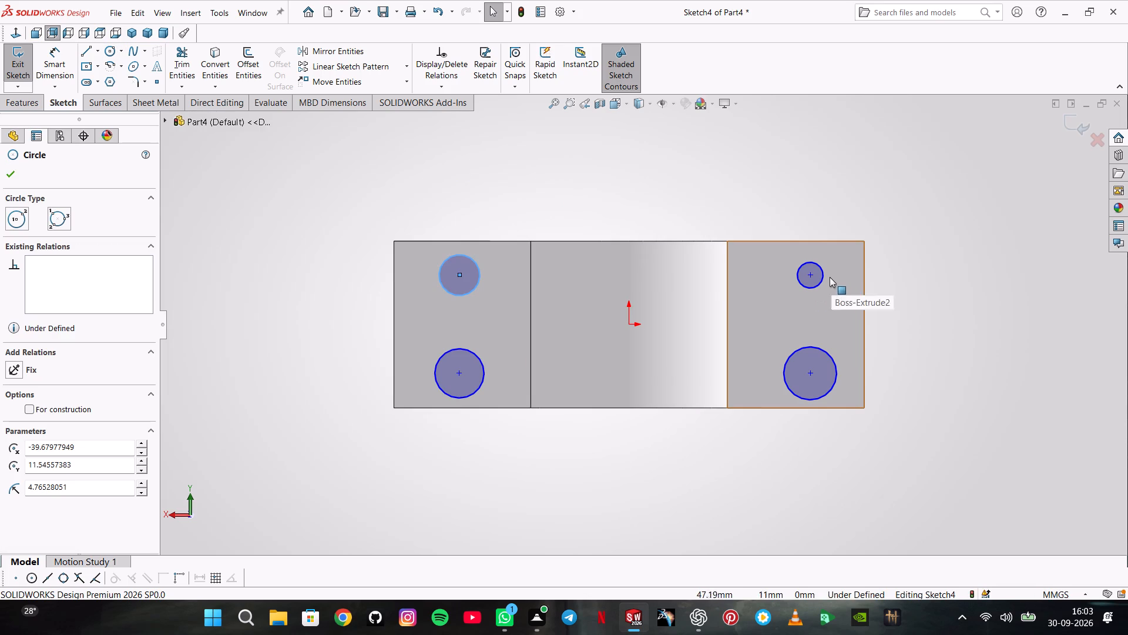
pyautogui.keyDown('ctrl'); pyautogui.click(821, 274); pyautogui.keyUp('ctrl')
pyautogui.keyDown('ctrl'); pyautogui.click(828, 355); pyautogui.keyUp('ctrl')
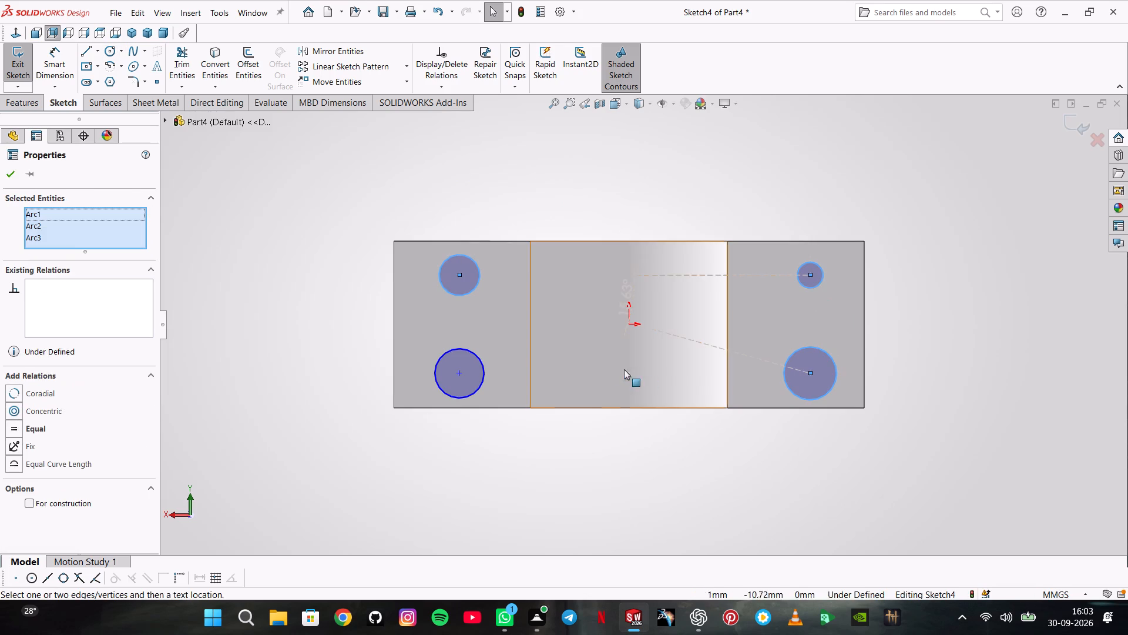
pyautogui.keyDown('ctrl'); pyautogui.click(469, 357); pyautogui.keyUp('ctrl')
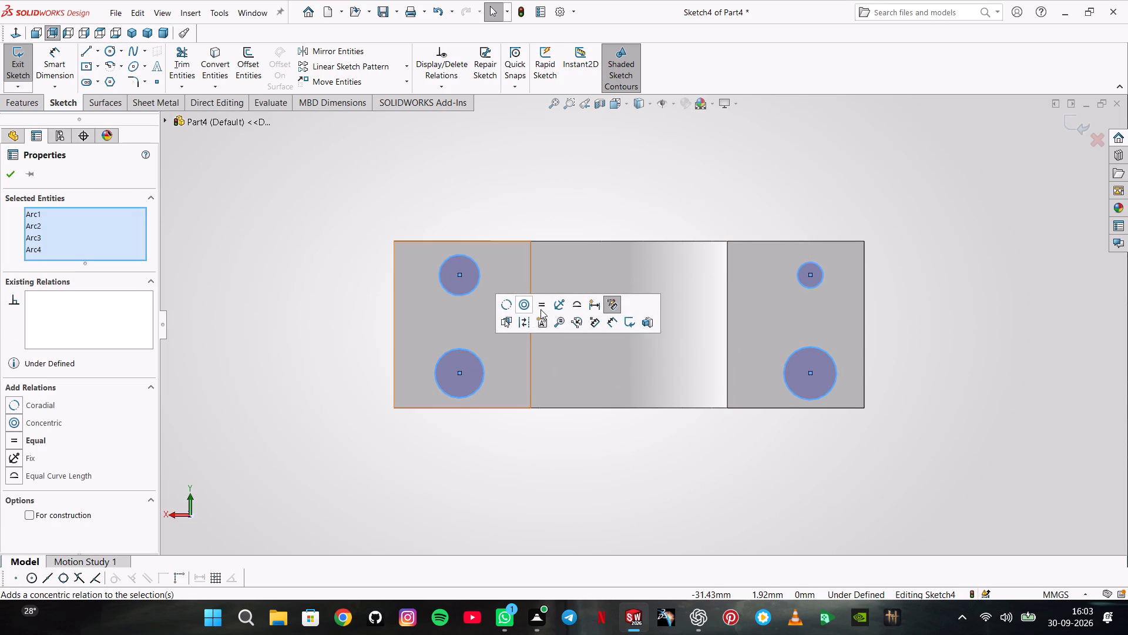
pyautogui.click(540, 309)
pyautogui.press('Escape')
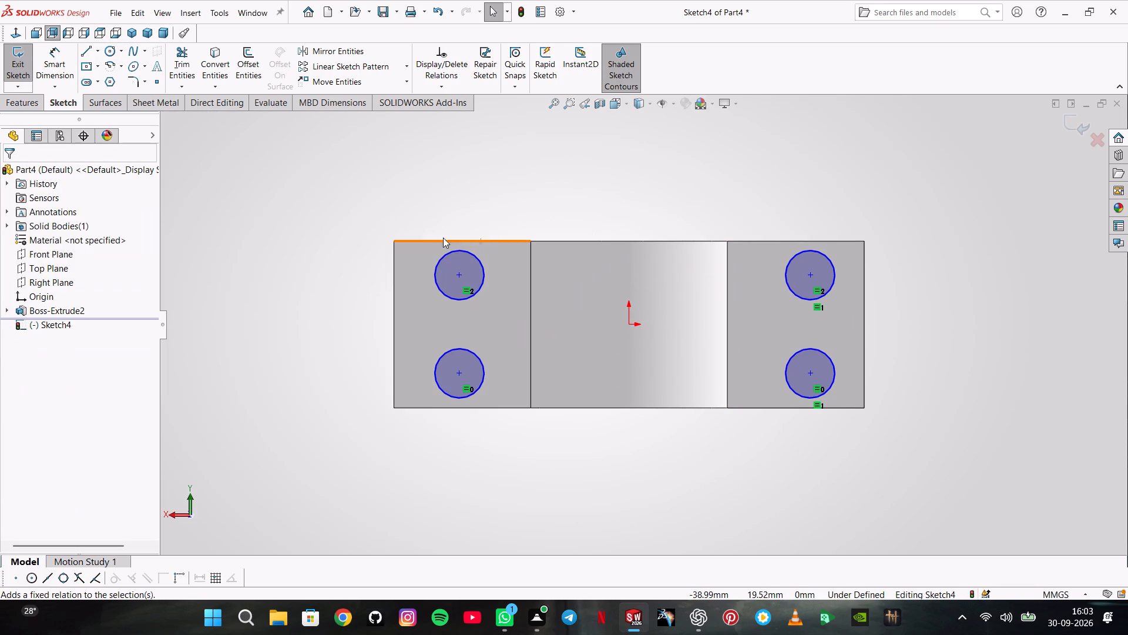
# Add a Horizontal relation between the centres of the two upper circles, one on each flange.
pyautogui.keyDown('ctrl'); pyautogui.click(455, 278); pyautogui.keyUp('ctrl')
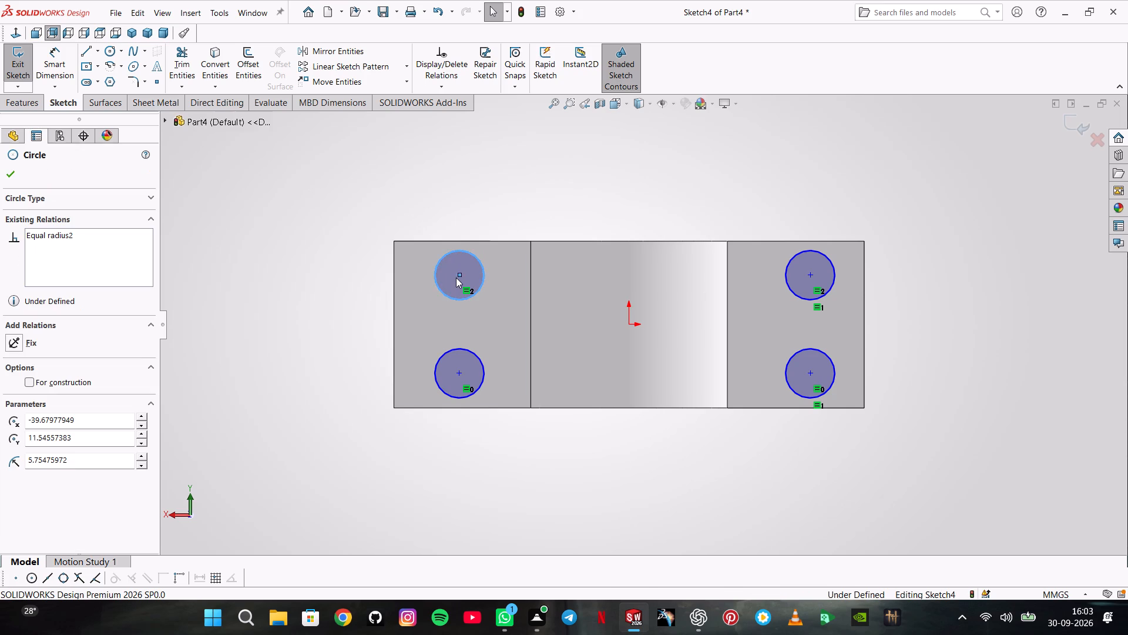
pyautogui.press('Escape')
pyautogui.press('Escape')
pyautogui.press('Escape')
pyautogui.press('Escape')
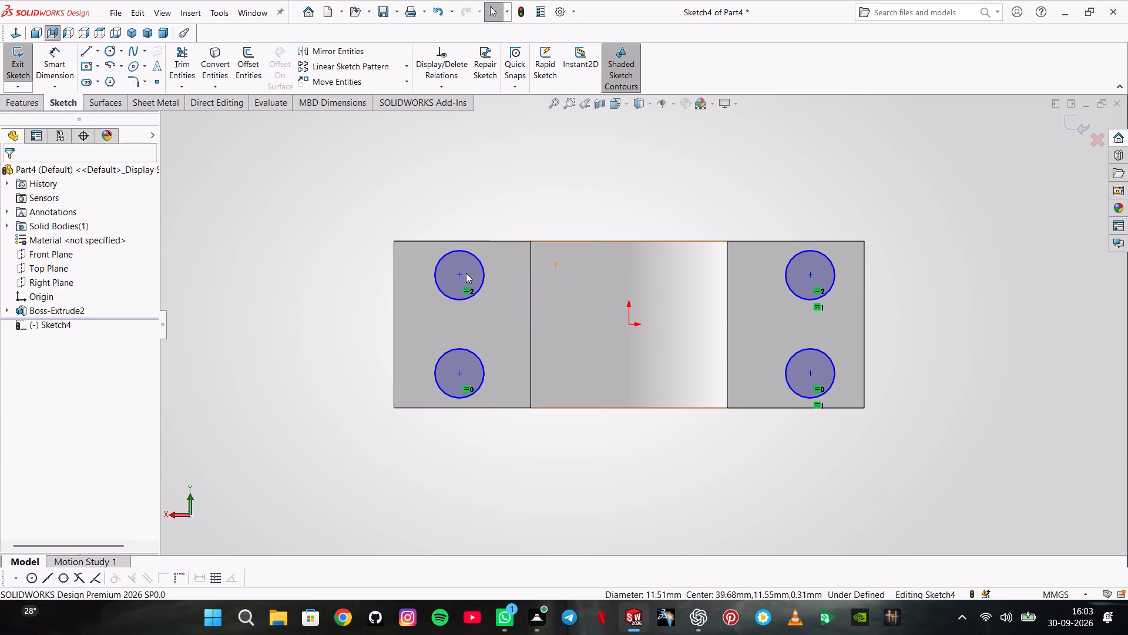
pyautogui.keyDown('ctrl'); pyautogui.click(462, 276); pyautogui.keyUp('ctrl')
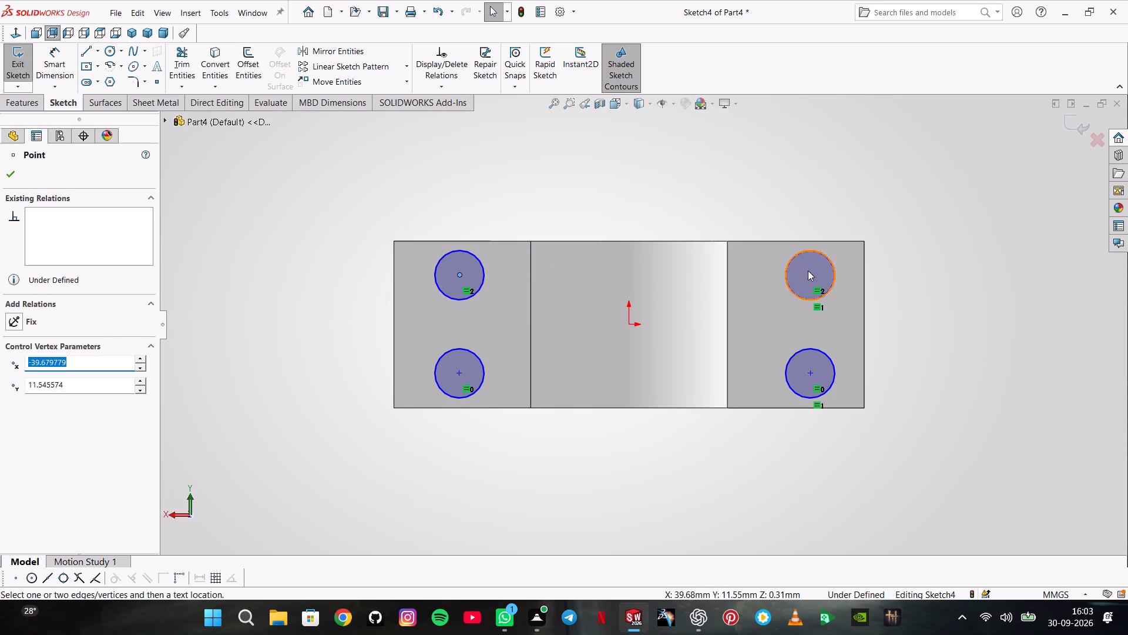
pyautogui.keyDown('ctrl'); pyautogui.click(812, 274); pyautogui.keyUp('ctrl')
pyautogui.click(849, 225)
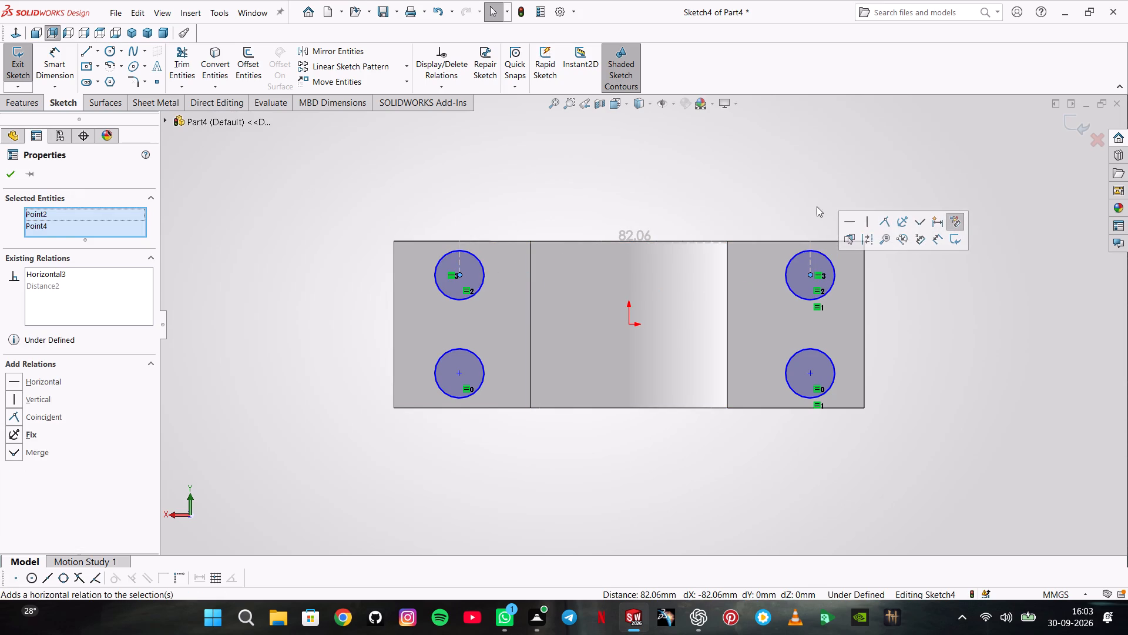
pyautogui.click(805, 197)
# Add a Horizontal relation between the centres of the two lower circles, one on each flange.
pyautogui.keyDown('ctrl'); pyautogui.click(461, 372); pyautogui.keyUp('ctrl')
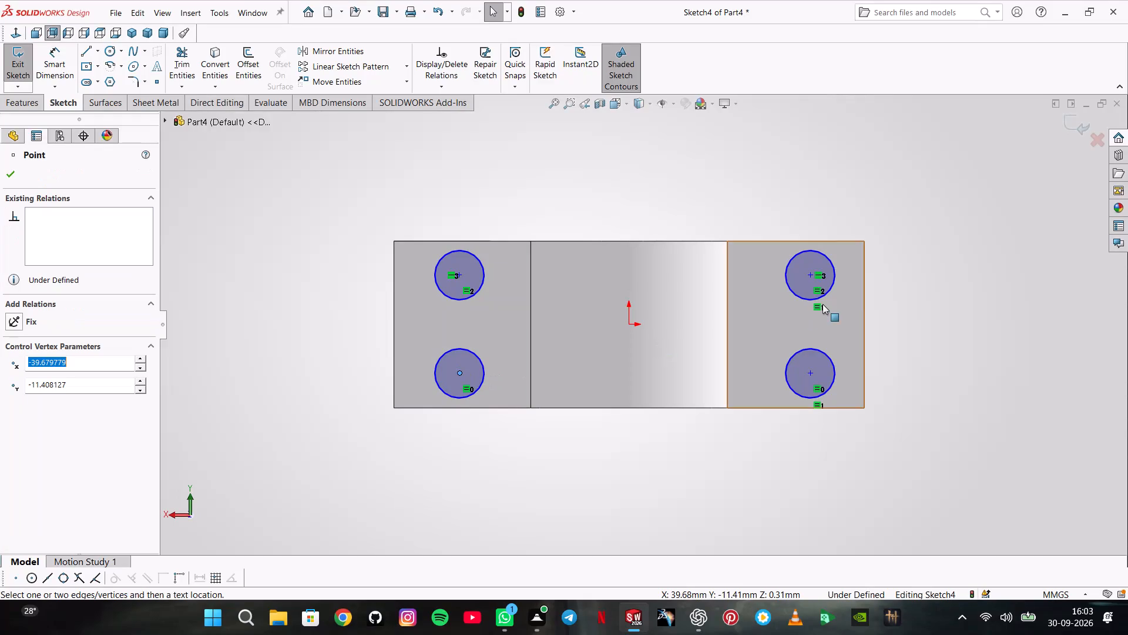
pyautogui.keyDown('ctrl'); pyautogui.click(810, 369); pyautogui.keyUp('ctrl')
pyautogui.press('Escape')
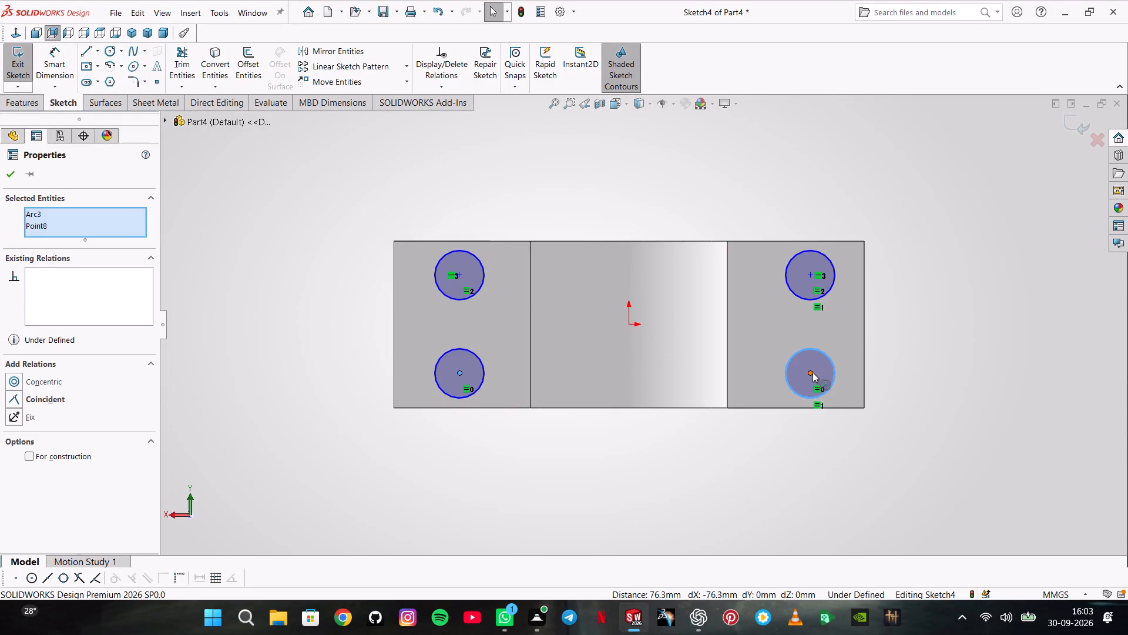
pyautogui.press('Escape')
pyautogui.keyDown('ctrl'); pyautogui.click(811, 375); pyautogui.keyUp('ctrl')
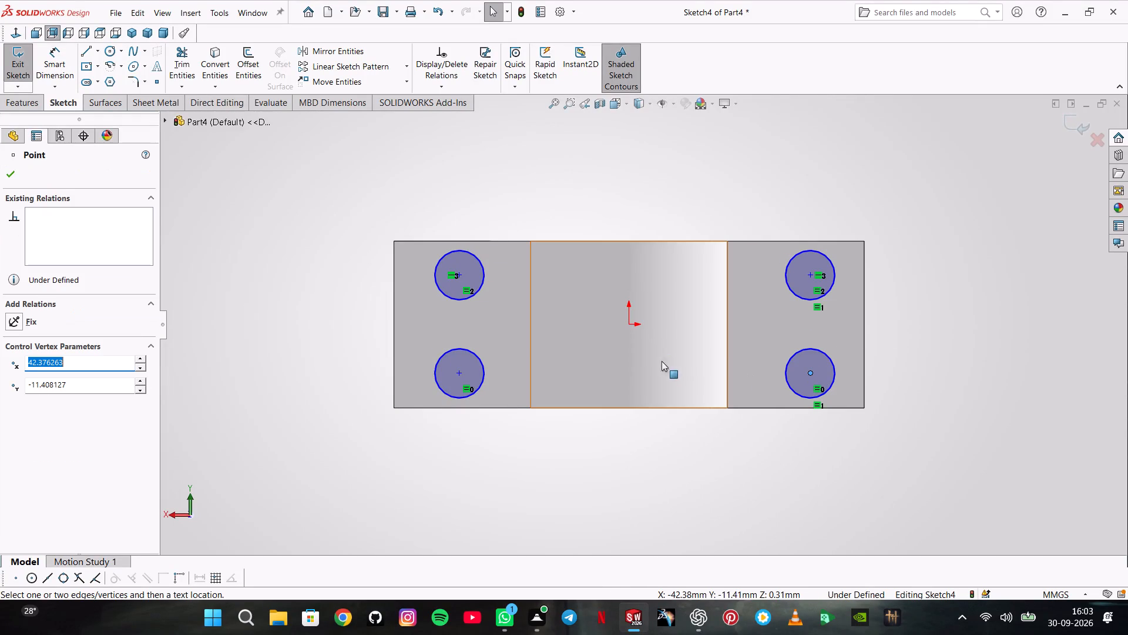
pyautogui.keyDown('ctrl'); pyautogui.click(461, 373); pyautogui.keyUp('ctrl')
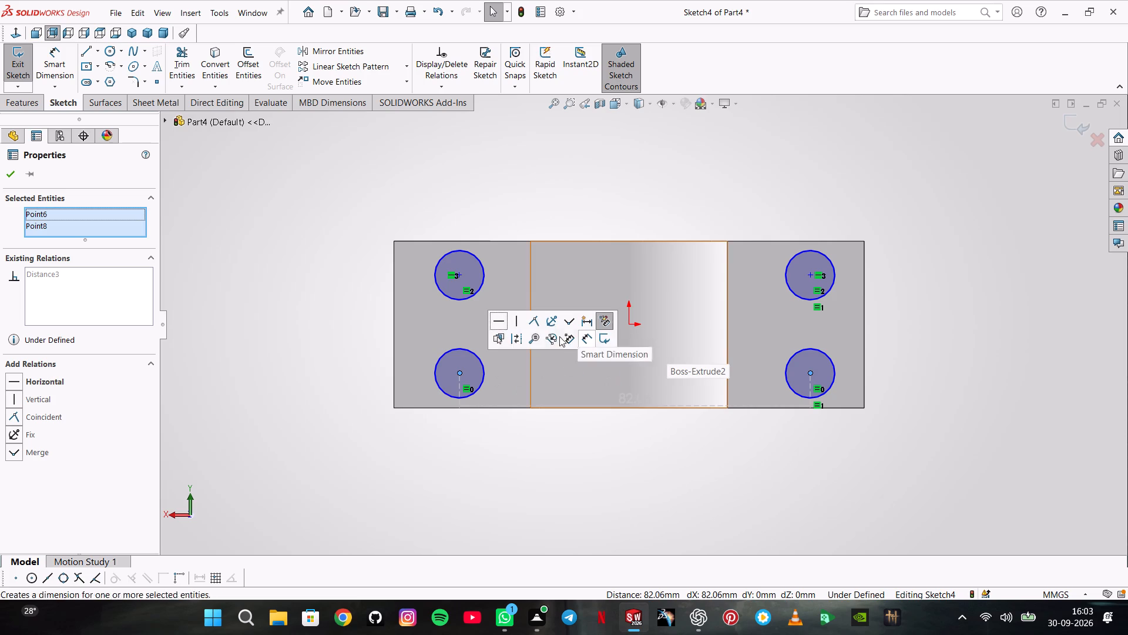
pyautogui.click(498, 323)
pyautogui.moveTo(709, 179); pyautogui.dragTo(729, 191)
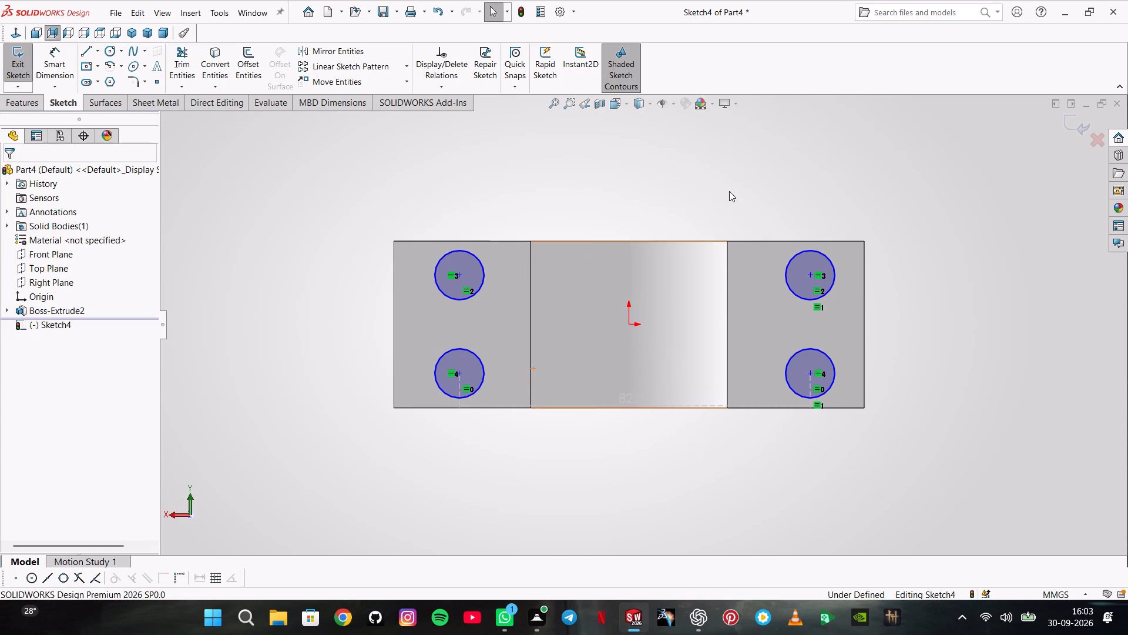
pyautogui.moveTo(729, 191); pyautogui.dragTo(721, 186)
# Add a Vertical relation between the two circle centres on the right flange, and another on the left flange.
pyautogui.keyDown('ctrl'); pyautogui.click(809, 375); pyautogui.keyUp('ctrl')
pyautogui.keyDown('ctrl'); pyautogui.click(811, 275); pyautogui.keyUp('ctrl')
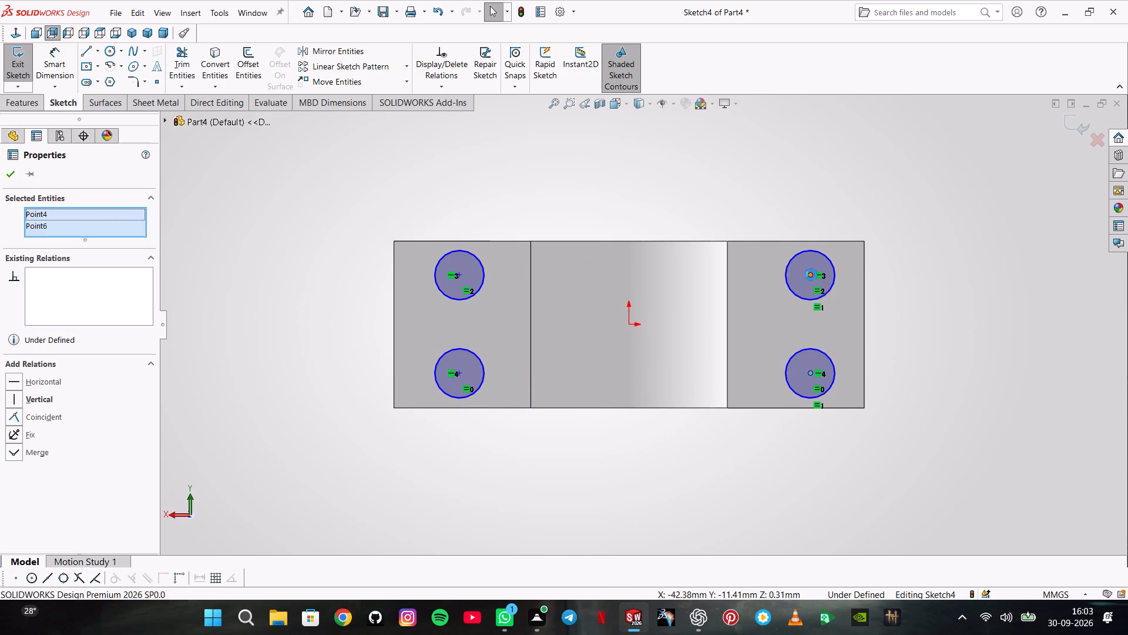
pyautogui.click(865, 223)
pyautogui.keyDown('ctrl'); pyautogui.click(677, 205); pyautogui.keyUp('ctrl')
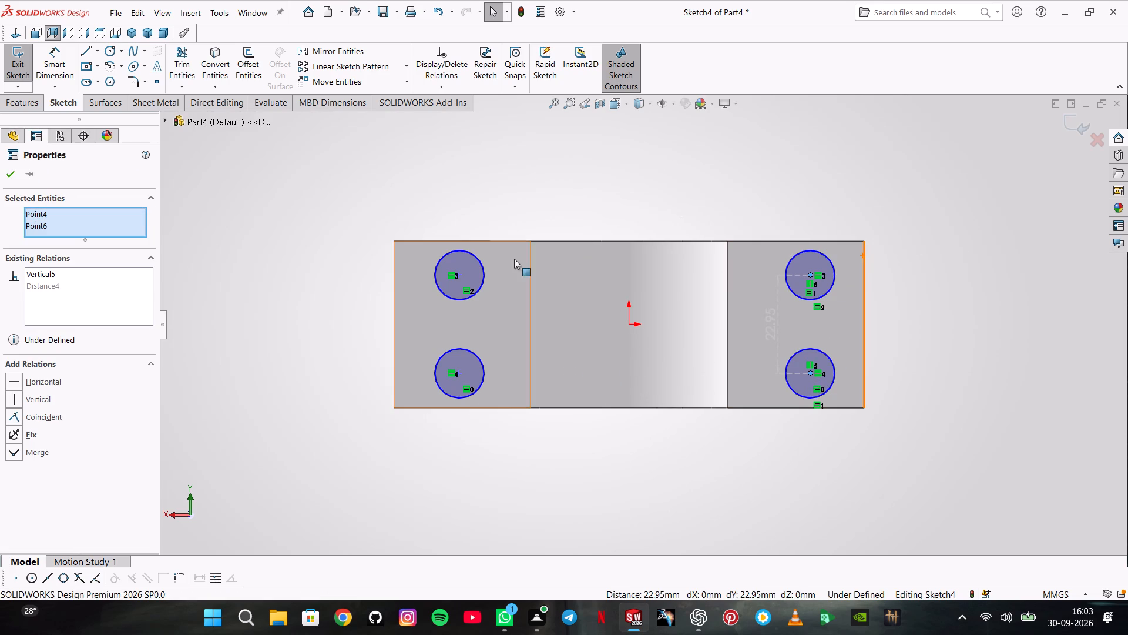
pyautogui.press('Escape')
pyautogui.click(462, 273)
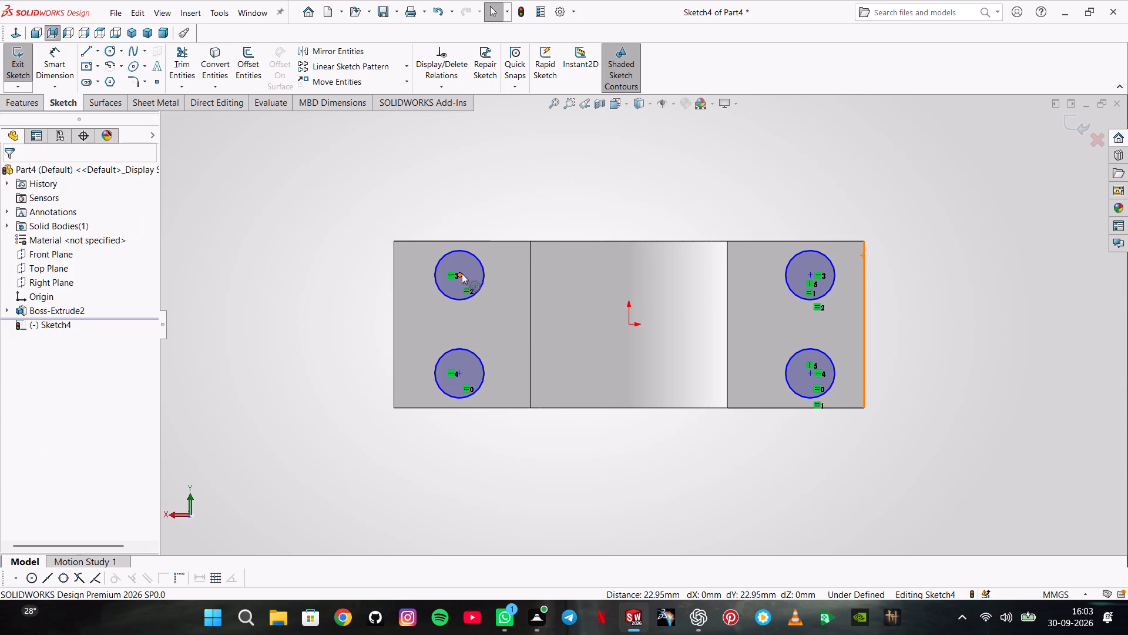
pyautogui.keyDown('ctrl'); pyautogui.click(460, 372); pyautogui.keyUp('ctrl')
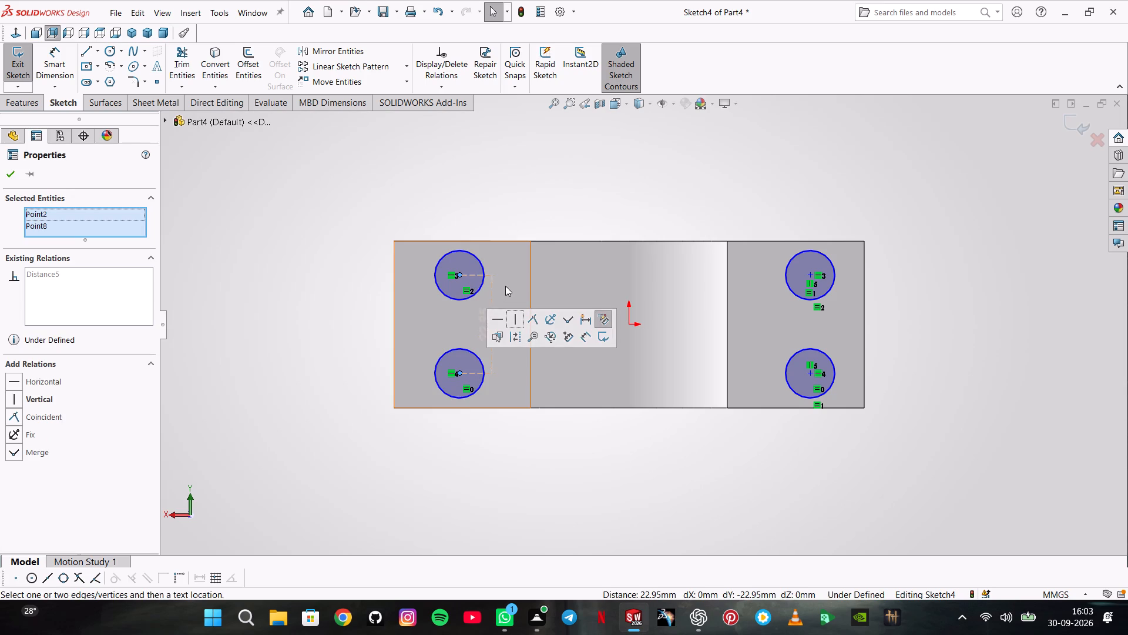
pyautogui.click(513, 322)
pyautogui.click(528, 203)
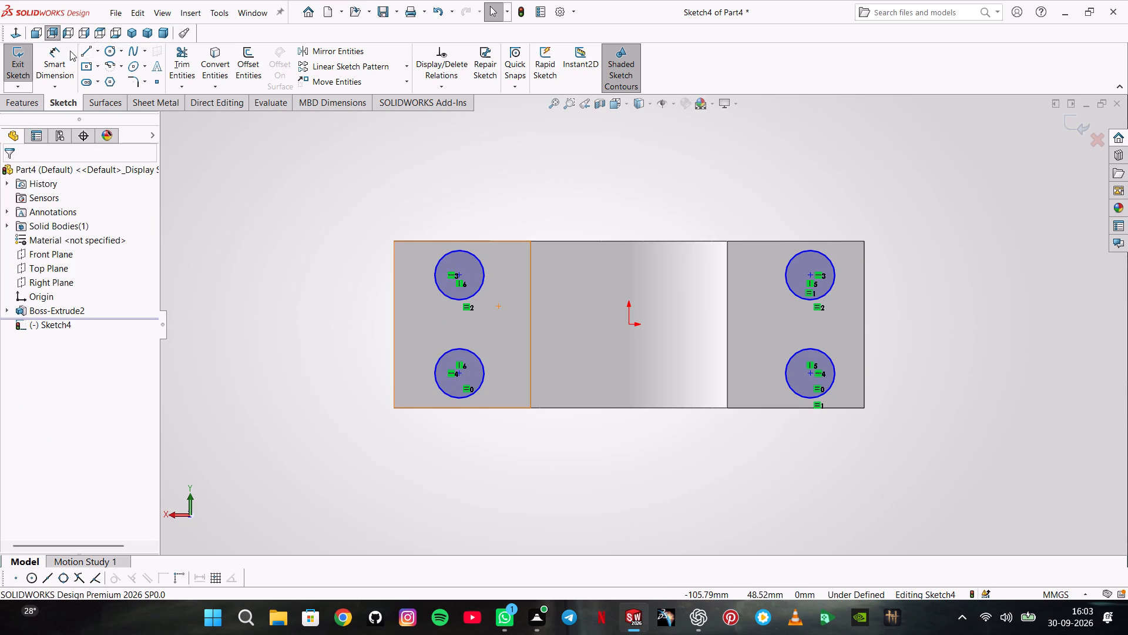
# Dimension the horizontal spacing between the two lower circles' centres as 80 mm.
pyautogui.click(56, 56)
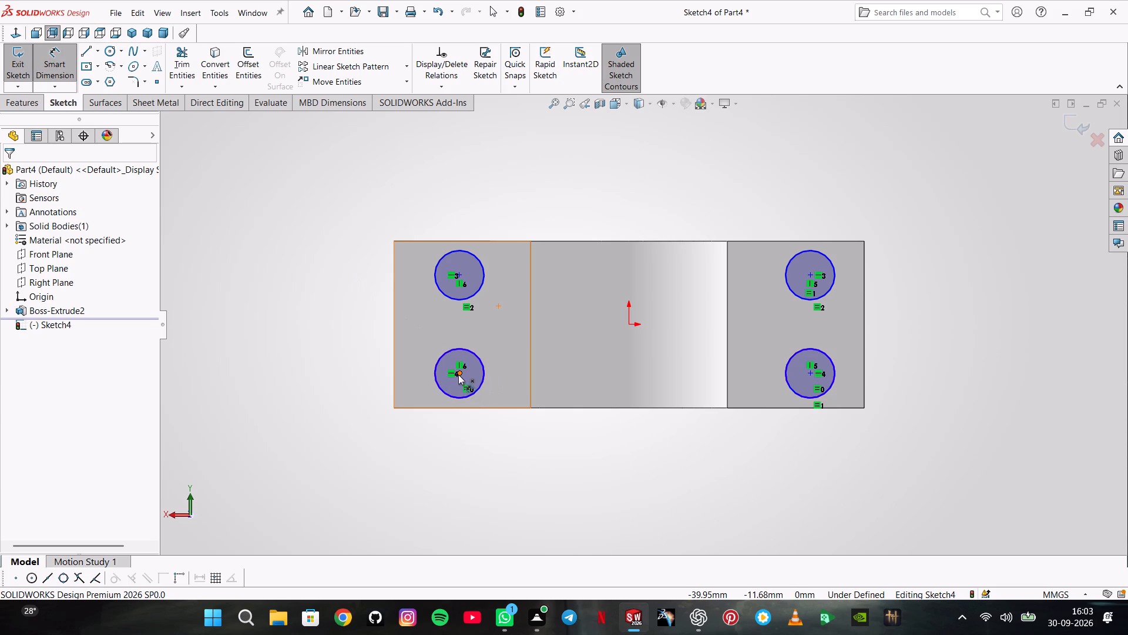
pyautogui.click(458, 375)
pyautogui.click(813, 372)
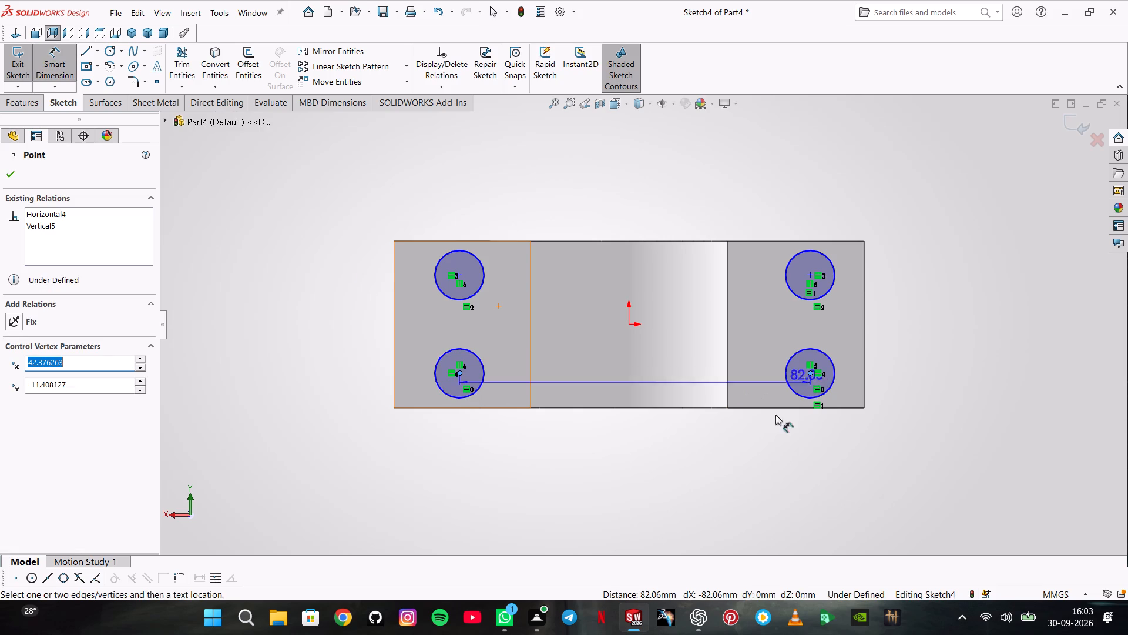
pyautogui.click(618, 506)
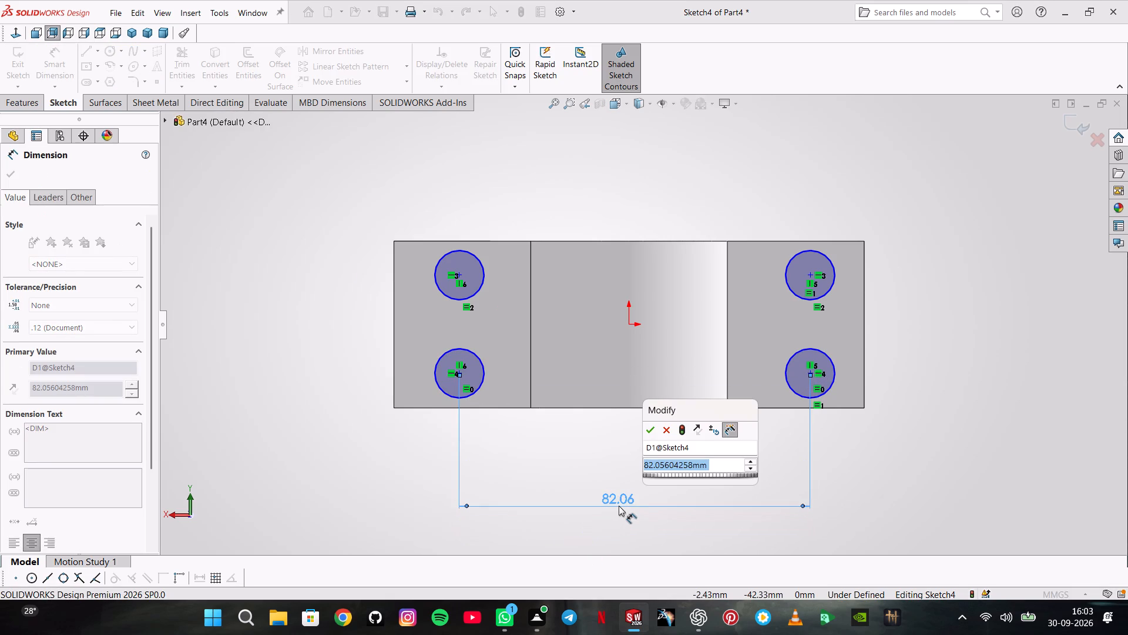
pyautogui.write('80')
pyautogui.press('Return')
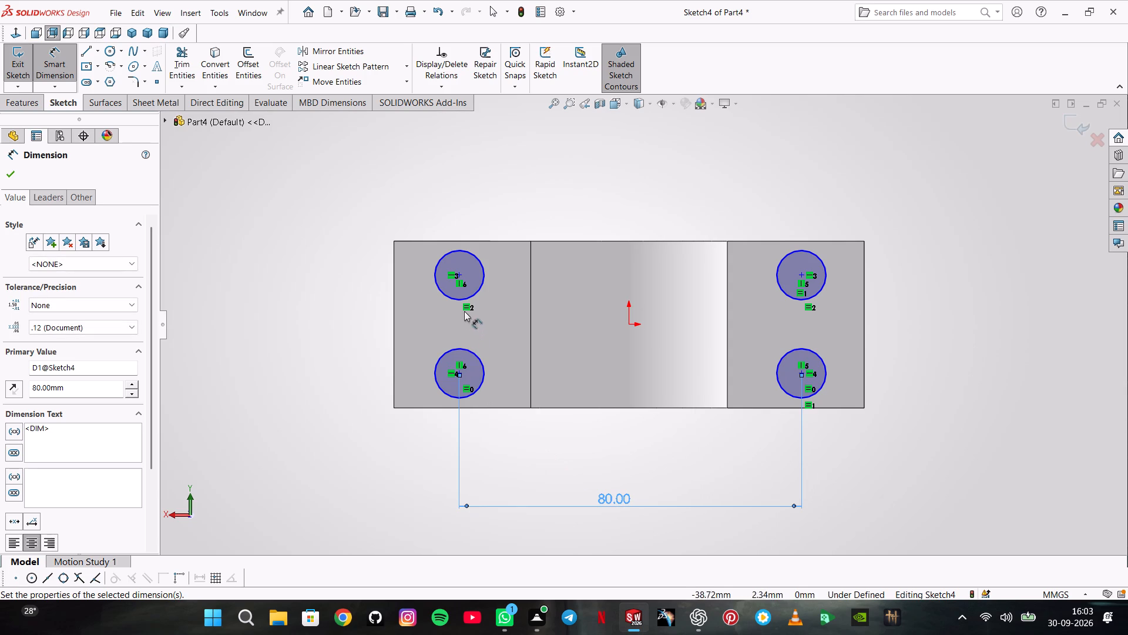
# Add a driven dimension for the horizontal spacing between the two upper circles' centres.
pyautogui.click(461, 274)
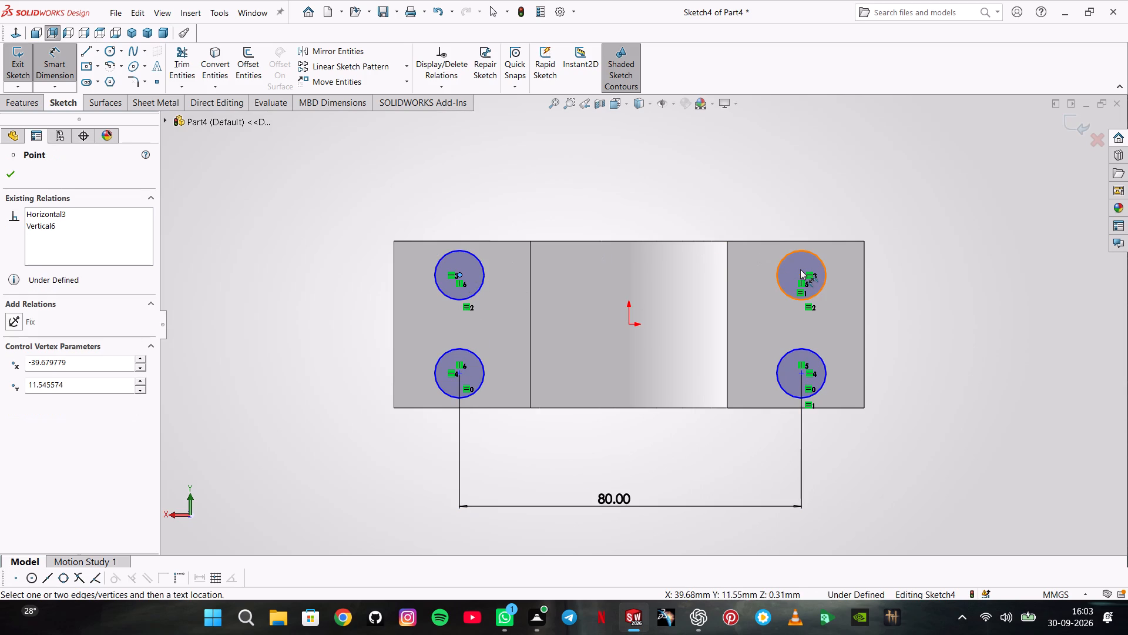
pyautogui.click(803, 272)
pyautogui.click(803, 273)
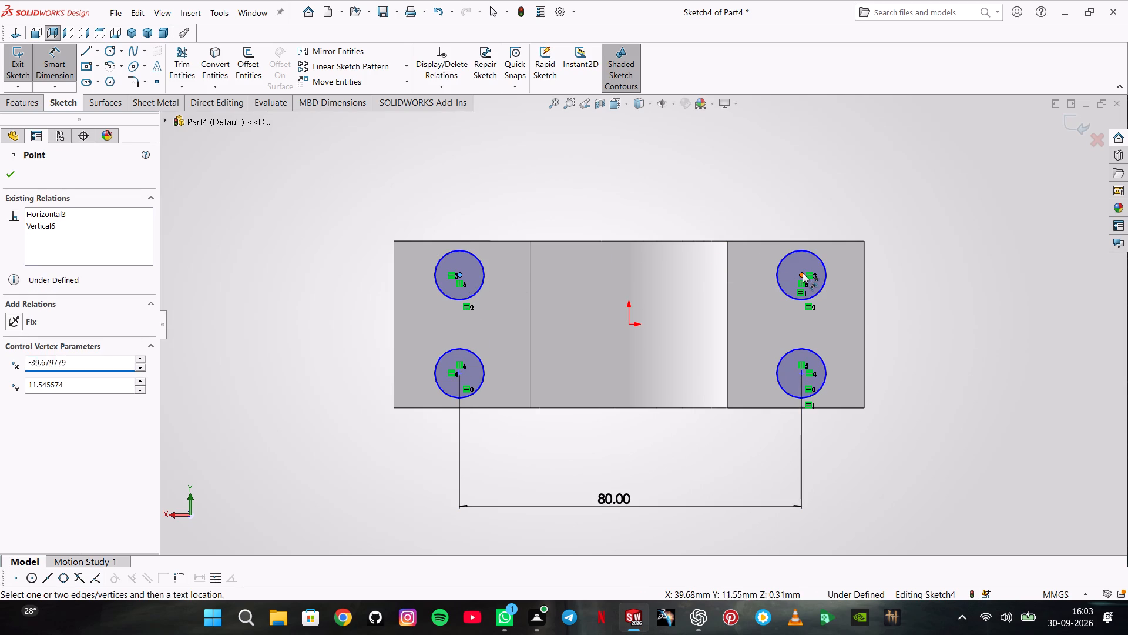
pyautogui.click(707, 168)
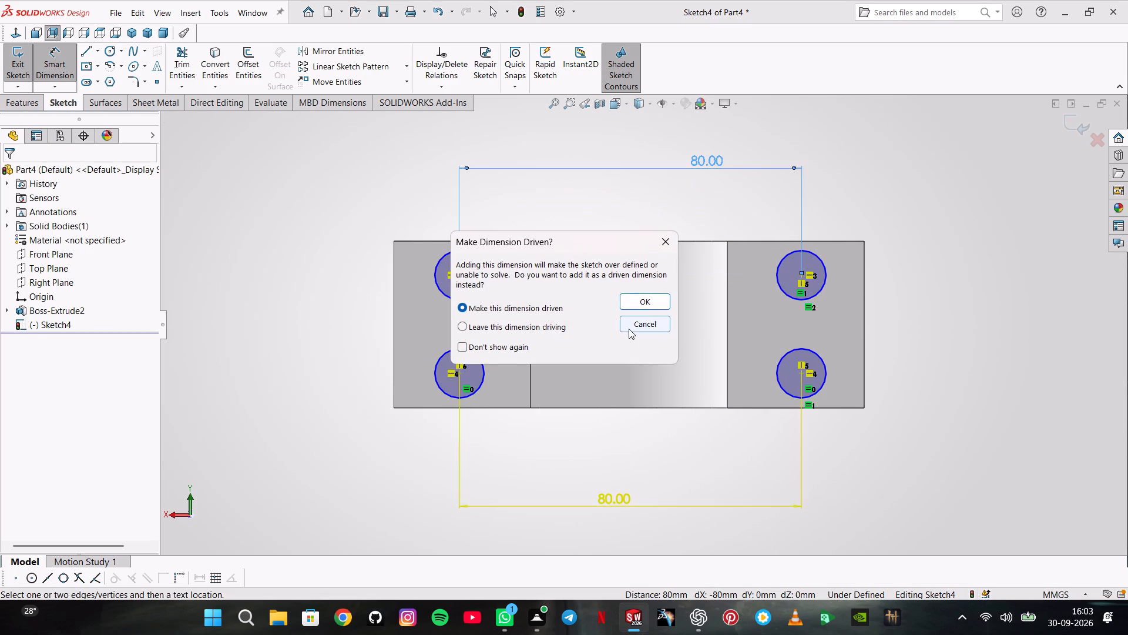
pyautogui.click(646, 305)
pyautogui.click(459, 275)
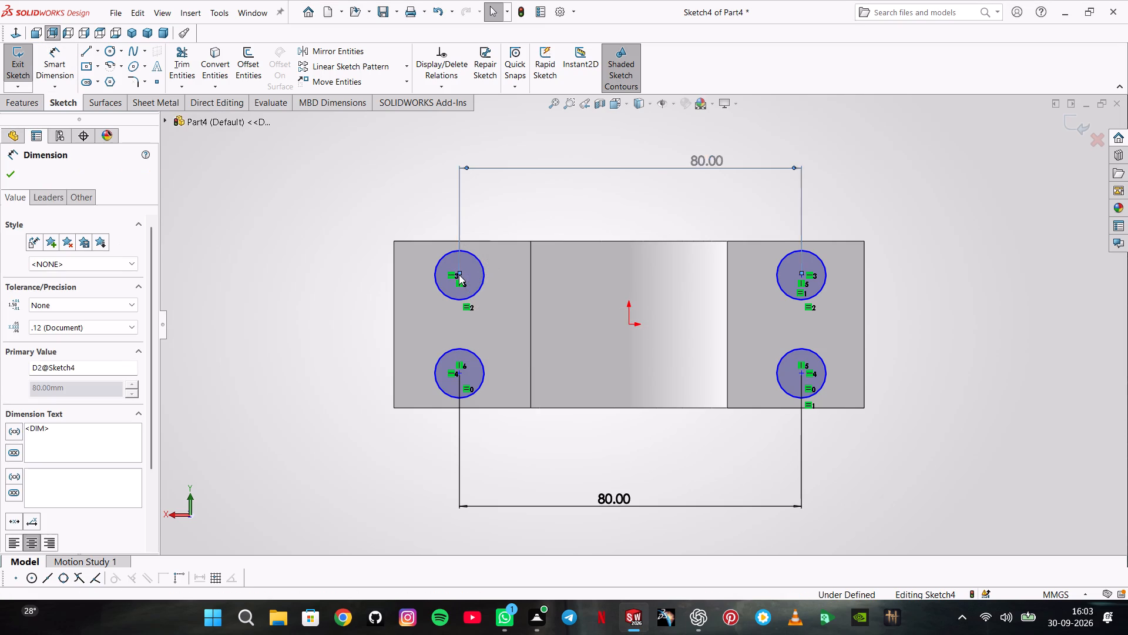
pyautogui.press('Escape')
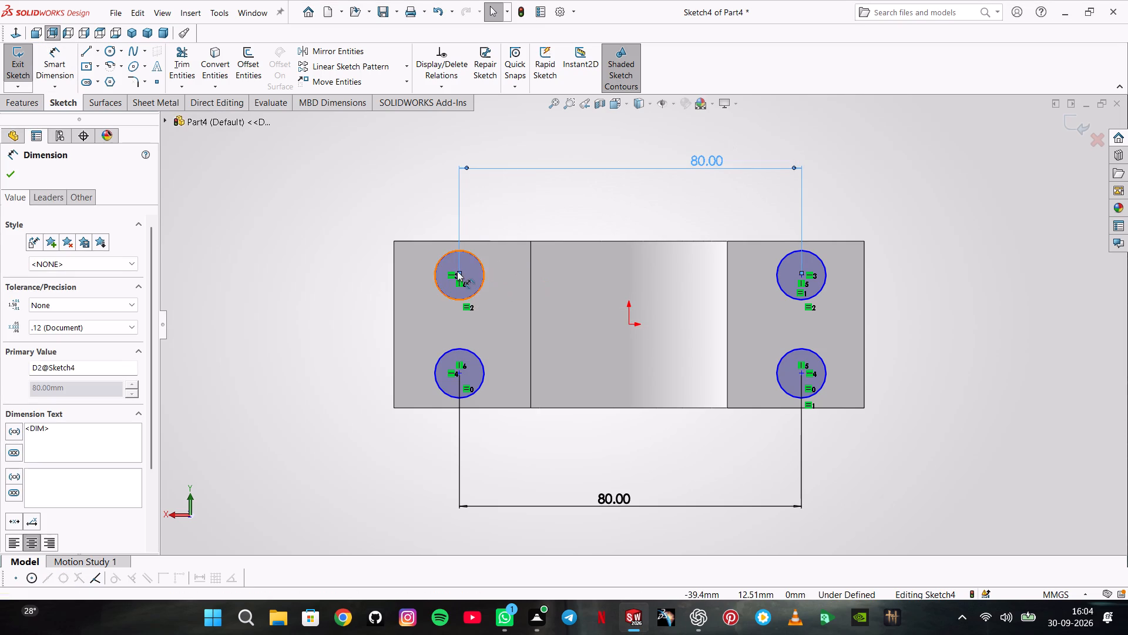
pyautogui.press('Escape')
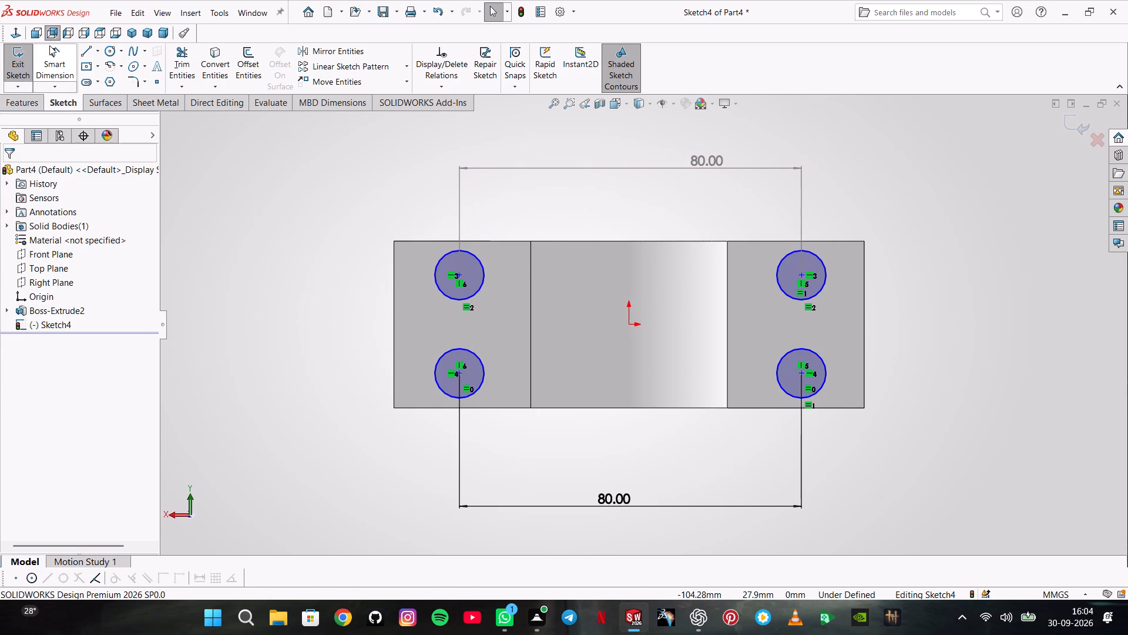
# Dimension the horizontal distance from the left flange's upper circle to the origin as 40 mm.
pyautogui.click(49, 45)
pyautogui.click(482, 285)
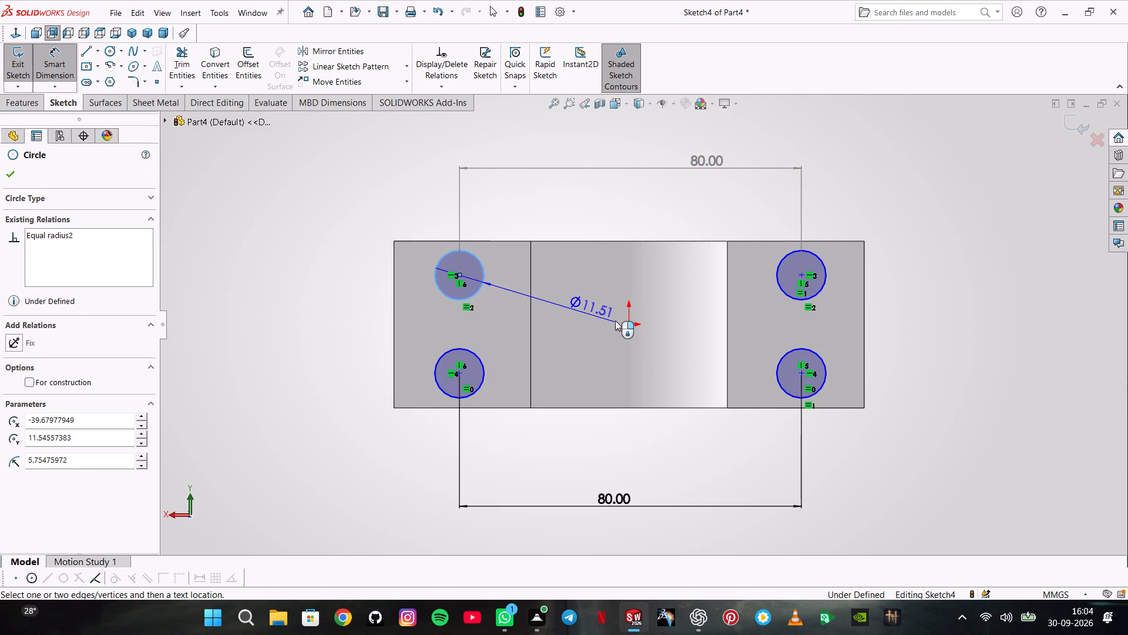
pyautogui.click(629, 323)
pyautogui.click(600, 202)
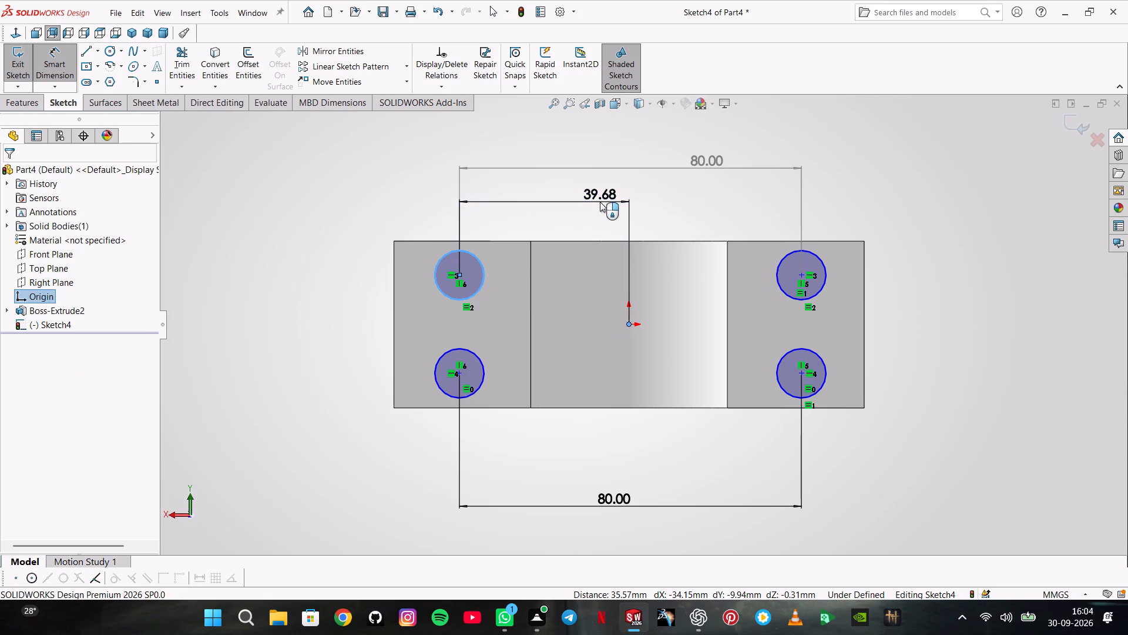
pyautogui.write('40')
pyautogui.press('Return')
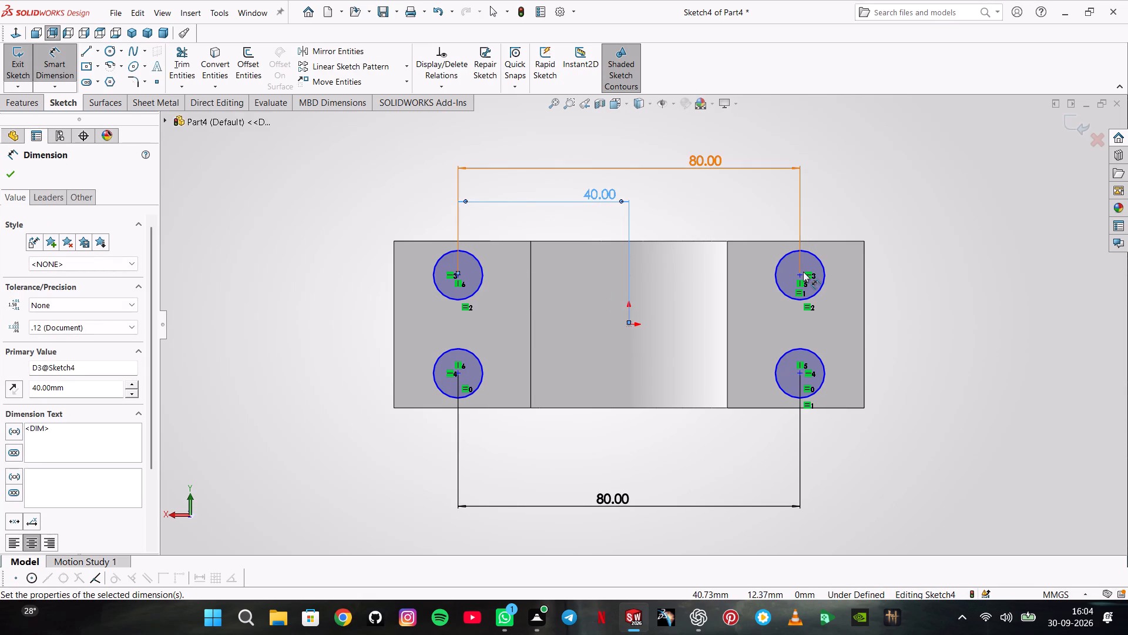
# Add a driven horizontal dimension from the right flange's lower circle centre to the origin.
pyautogui.click(803, 373)
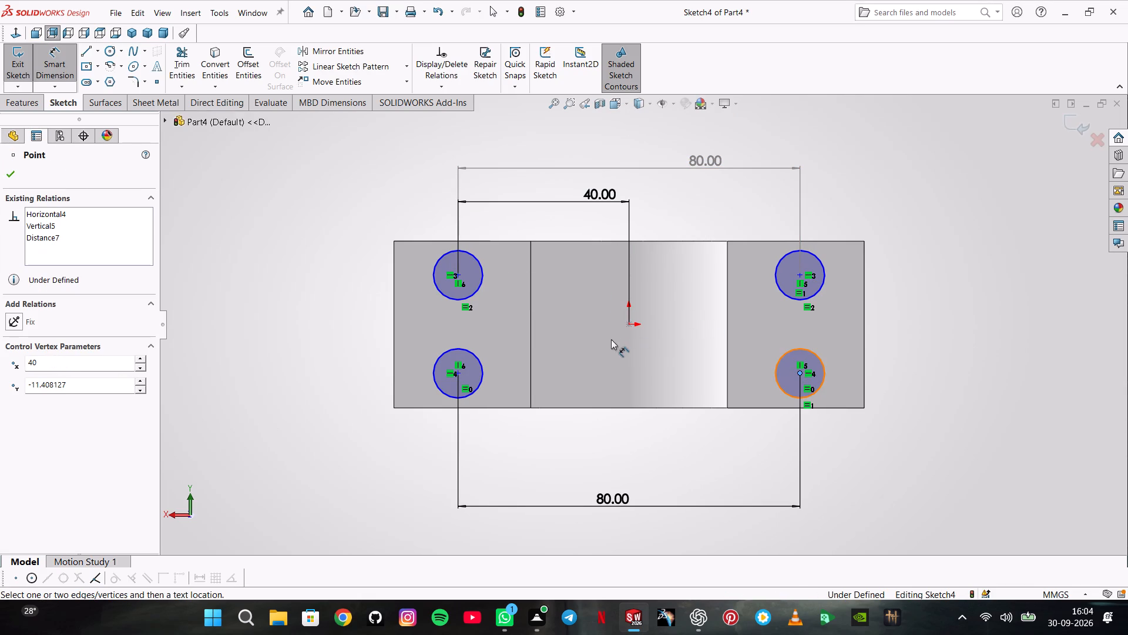
pyautogui.click(627, 323)
pyautogui.click(714, 450)
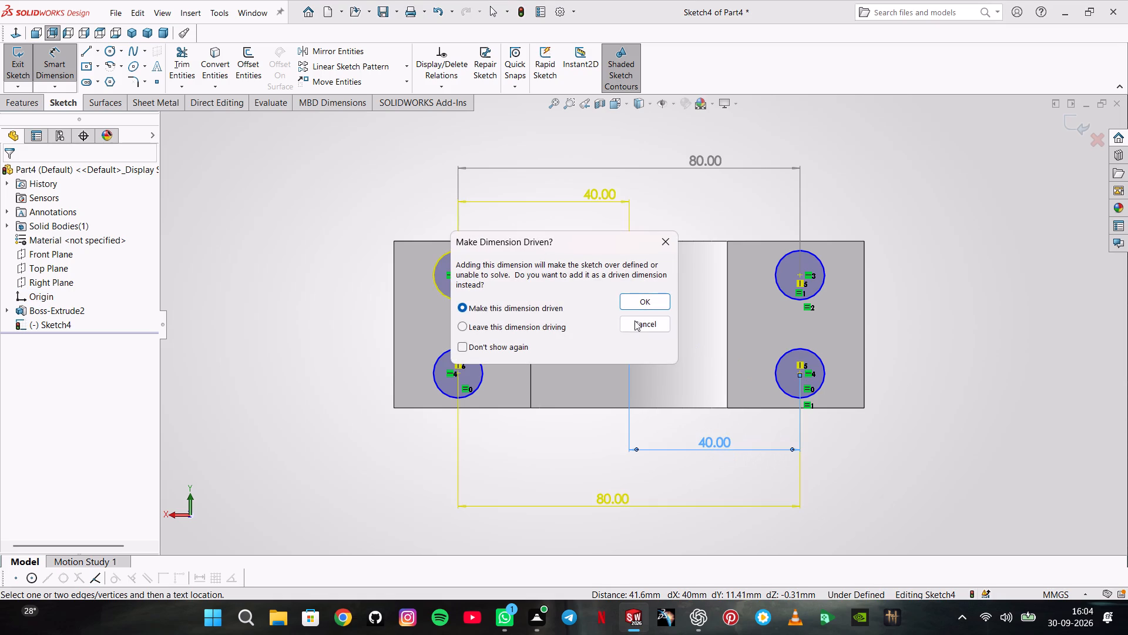
pyautogui.click(645, 299)
# Dimension the vertical spacing between the right flange's two circle centres as 19 mm.
pyautogui.click(802, 276)
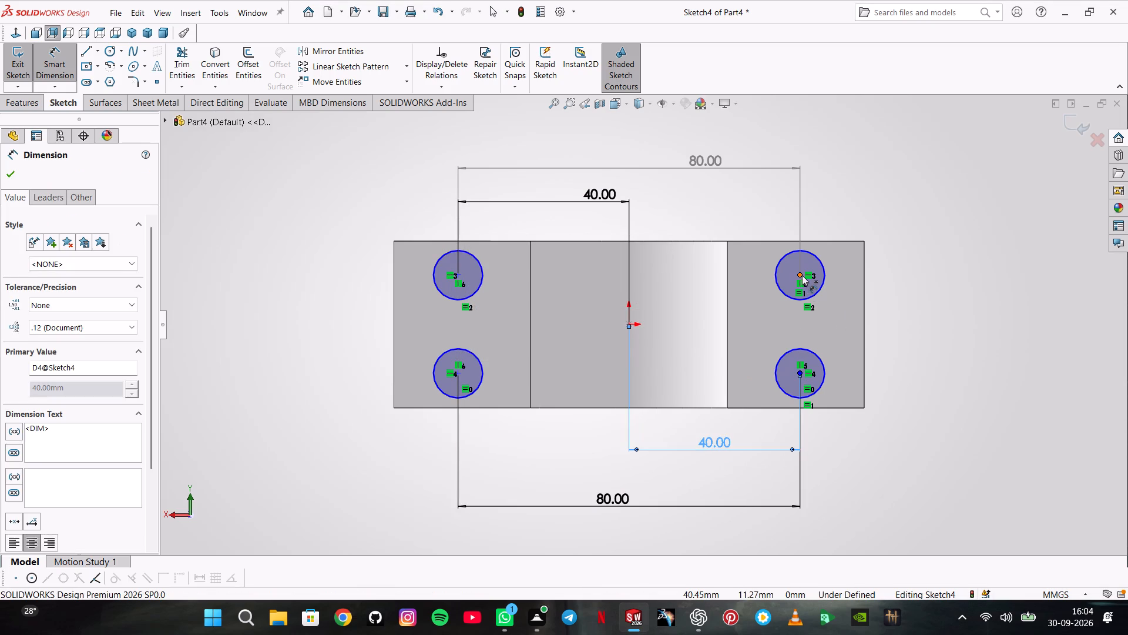
pyautogui.click(798, 370)
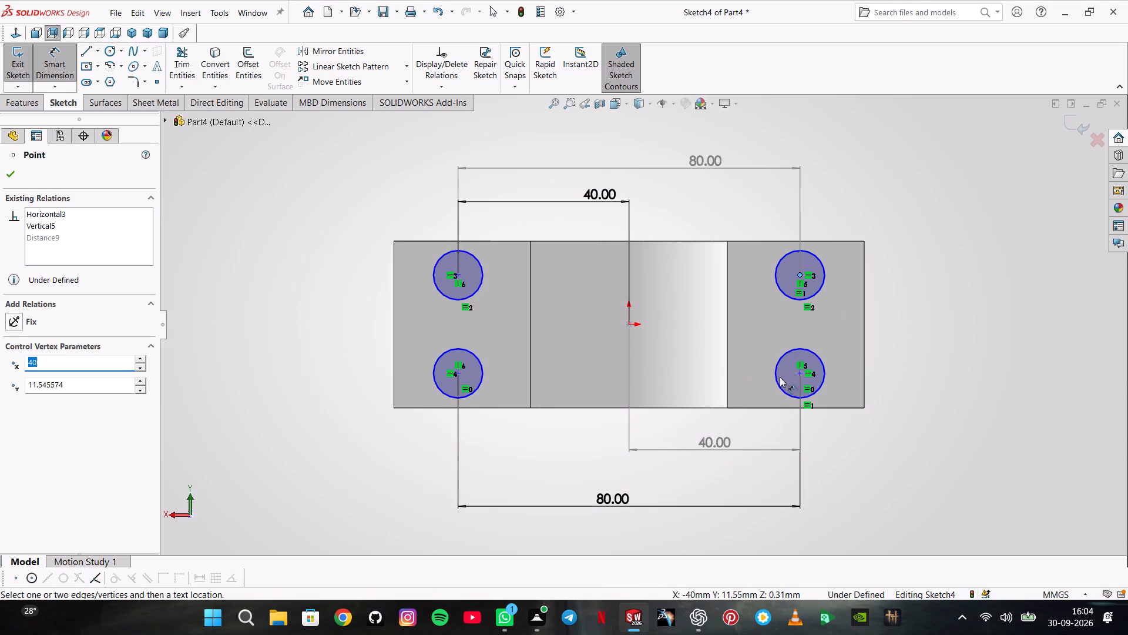
pyautogui.click(799, 372)
pyautogui.click(908, 324)
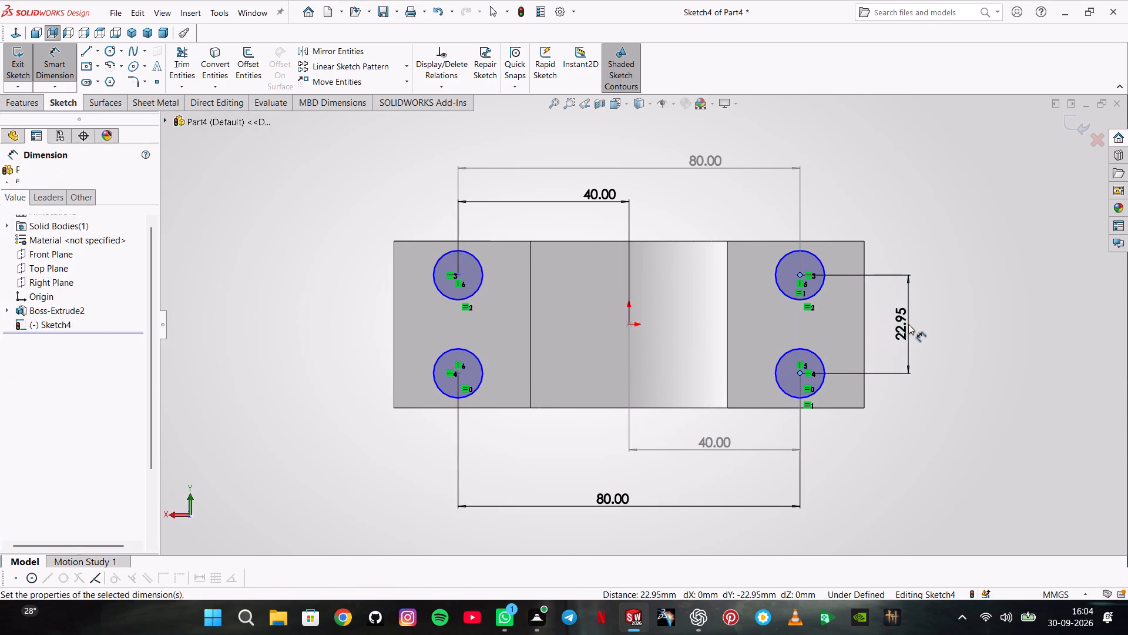
pyautogui.write('19')
pyautogui.press('Return')
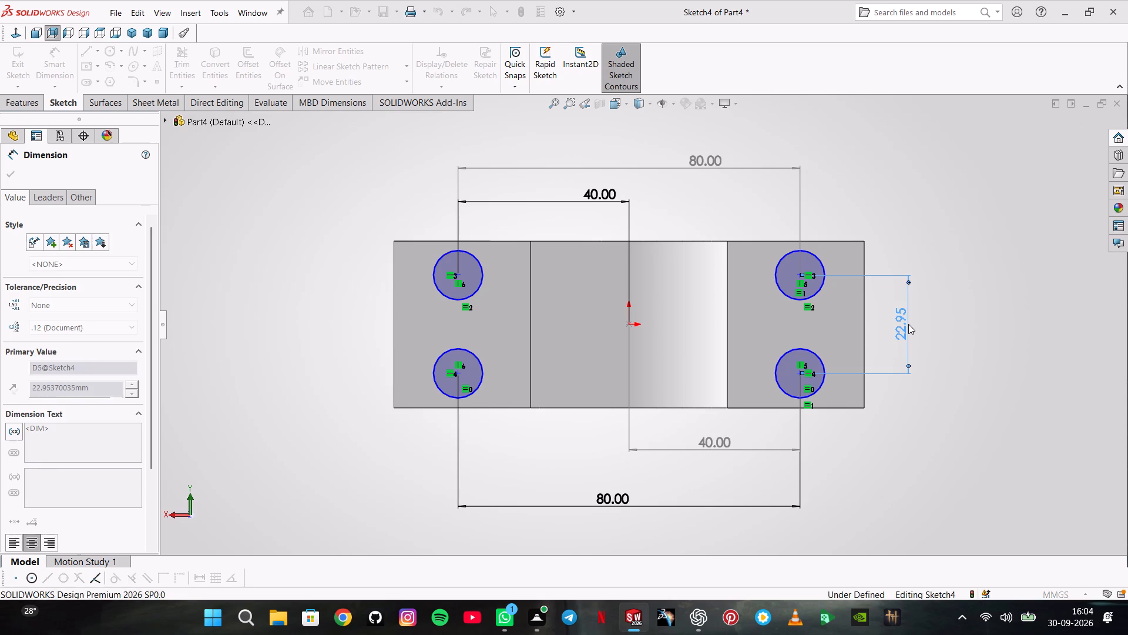
# Dimension the vertical distance from the left flange's upper circle centre to the origin as 19/2 mm.
pyautogui.click(458, 289)
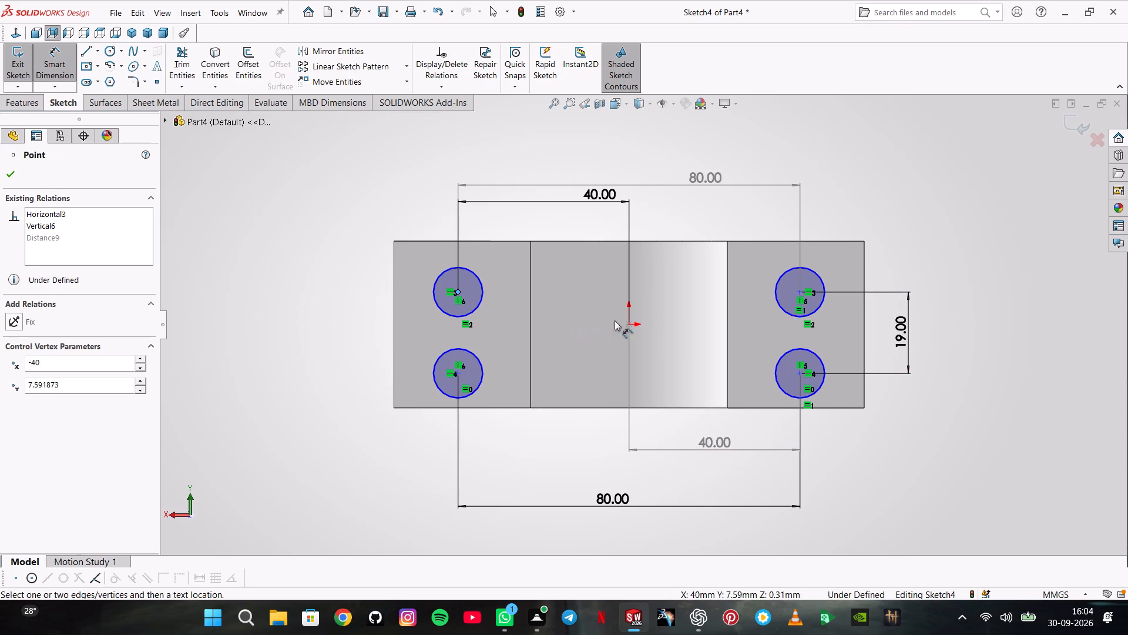
pyautogui.click(633, 325)
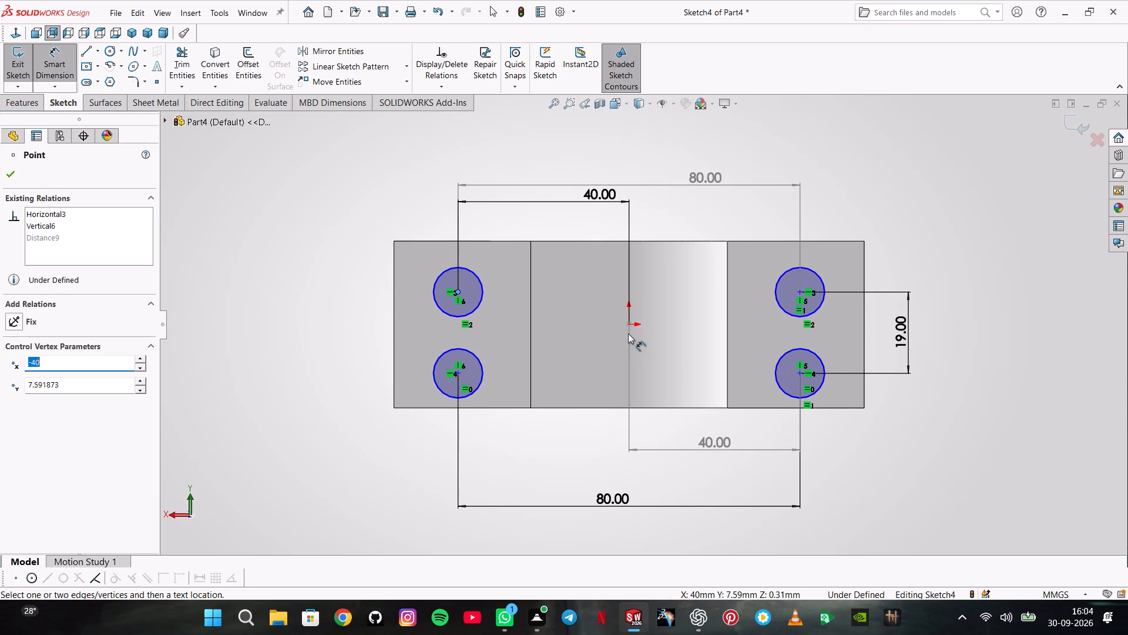
pyautogui.click(629, 327)
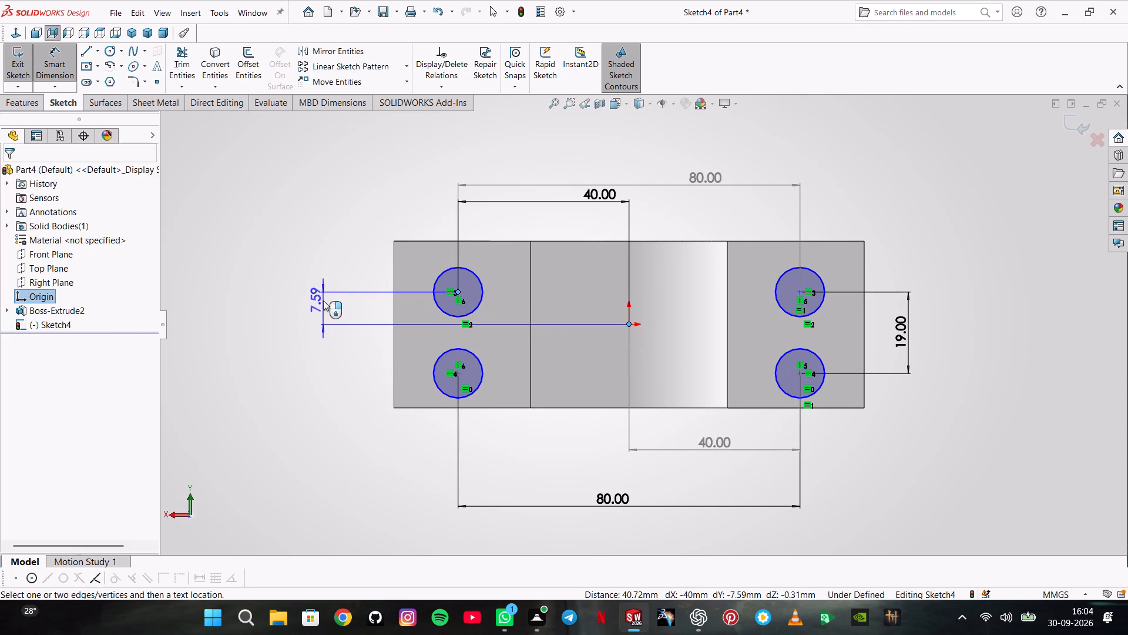
pyautogui.click(323, 300)
pyautogui.write('19/2')
pyautogui.press('Return')
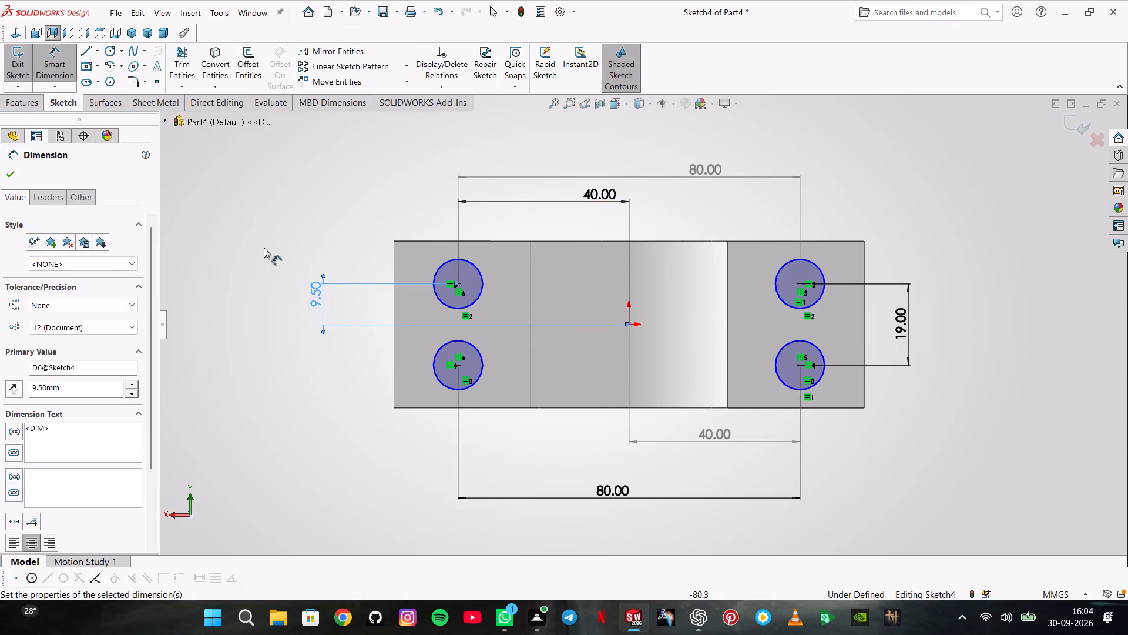
pyautogui.click(12, 172)
# Cut the four sketched circles through both flanges with a blind 39 mm Extruded Cut.
pyautogui.click(8, 108)
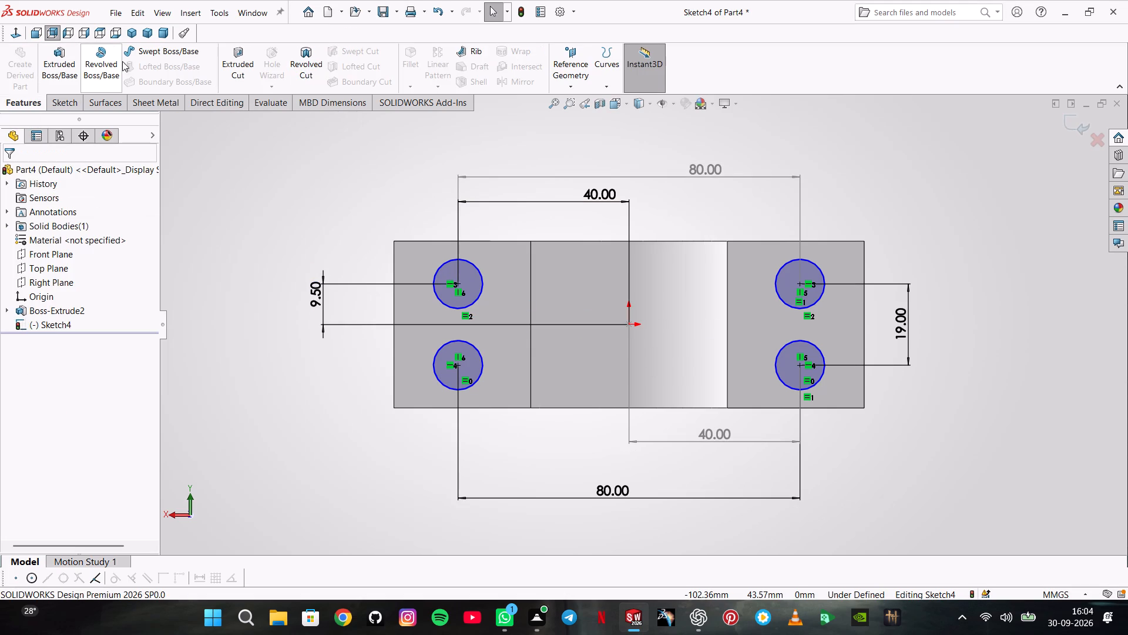
pyautogui.click(249, 66)
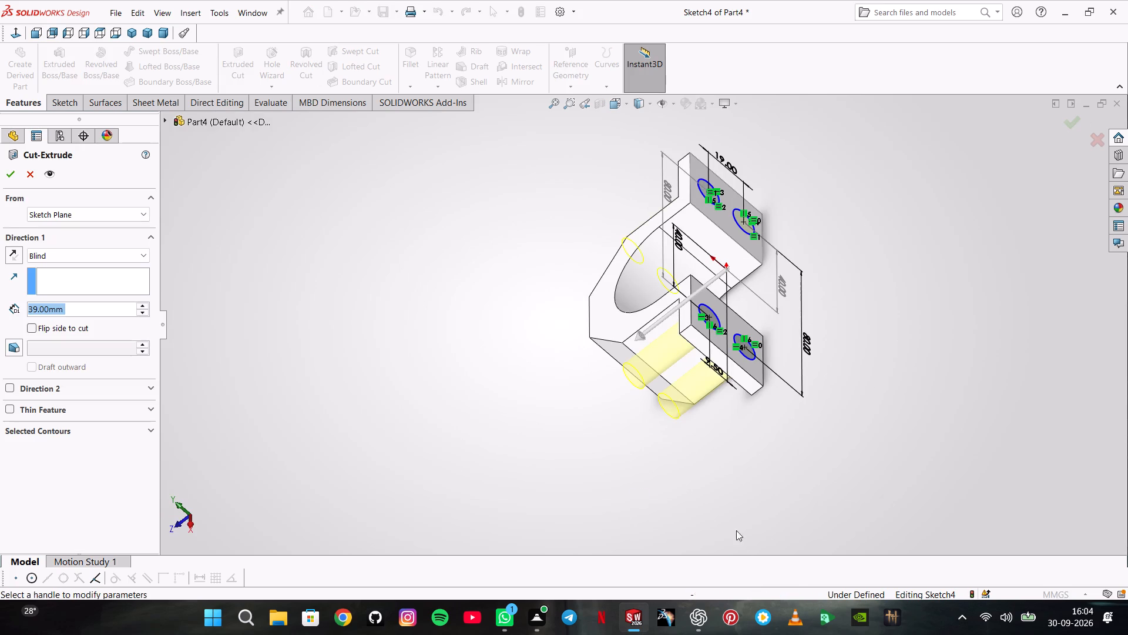
pyautogui.moveTo(485, 362); pyautogui.dragTo(578, 299, button='middle')
pyautogui.click(16, 181)
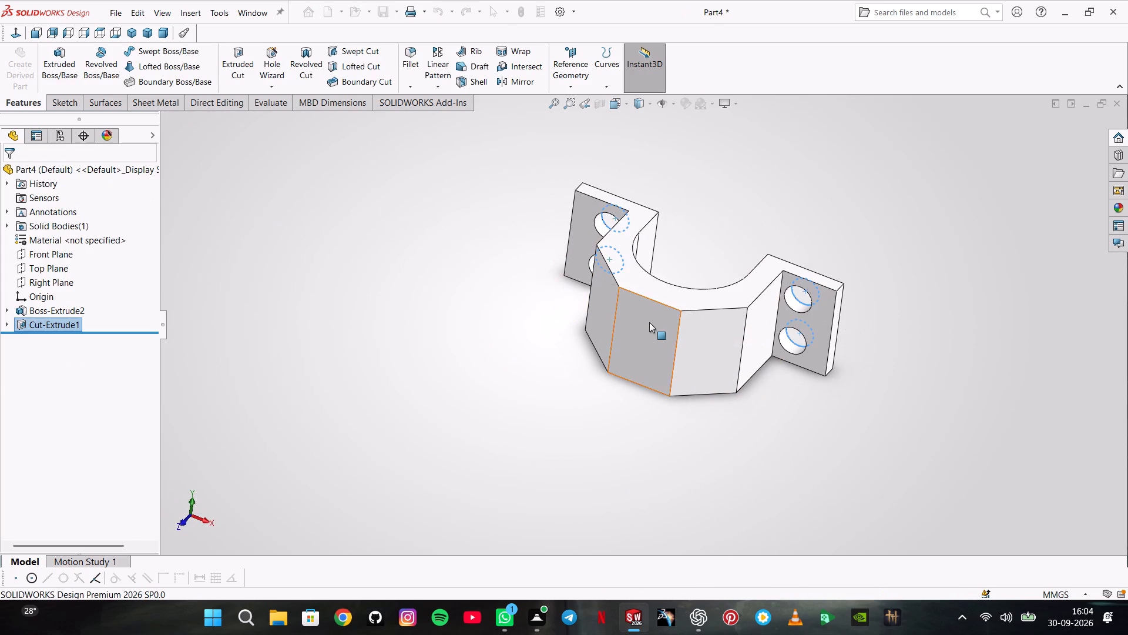
pyautogui.click(751, 204)
# Apply a different display scene that gives the bracket's faces darker shading.
pyautogui.moveTo(761, 203); pyautogui.dragTo(737, 229, button='middle')
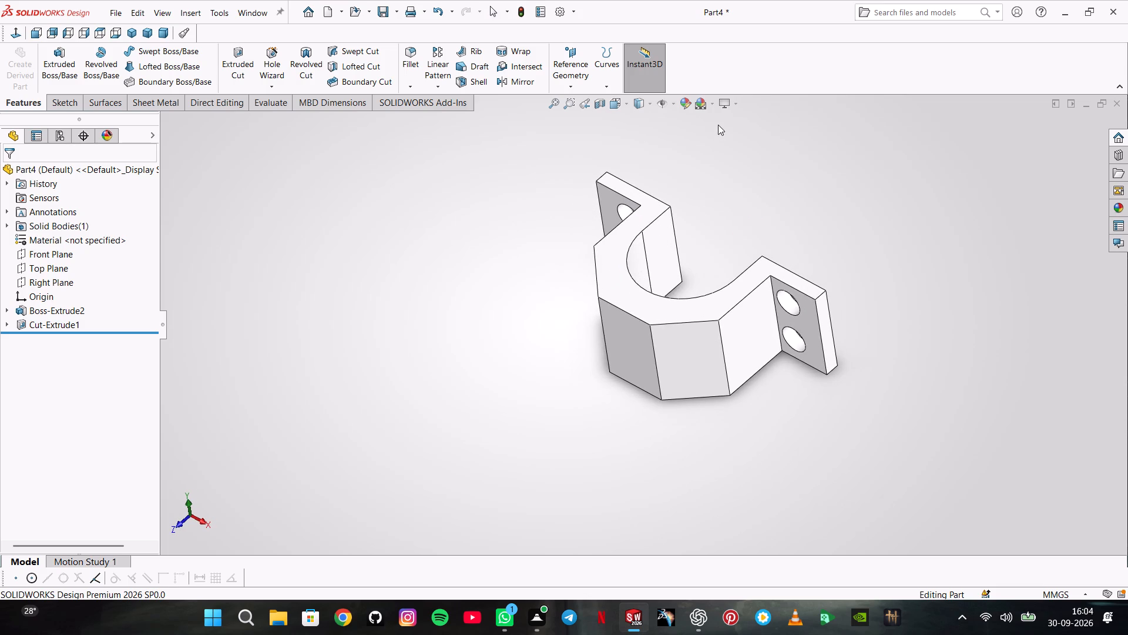
pyautogui.click(711, 108)
pyautogui.click(717, 131)
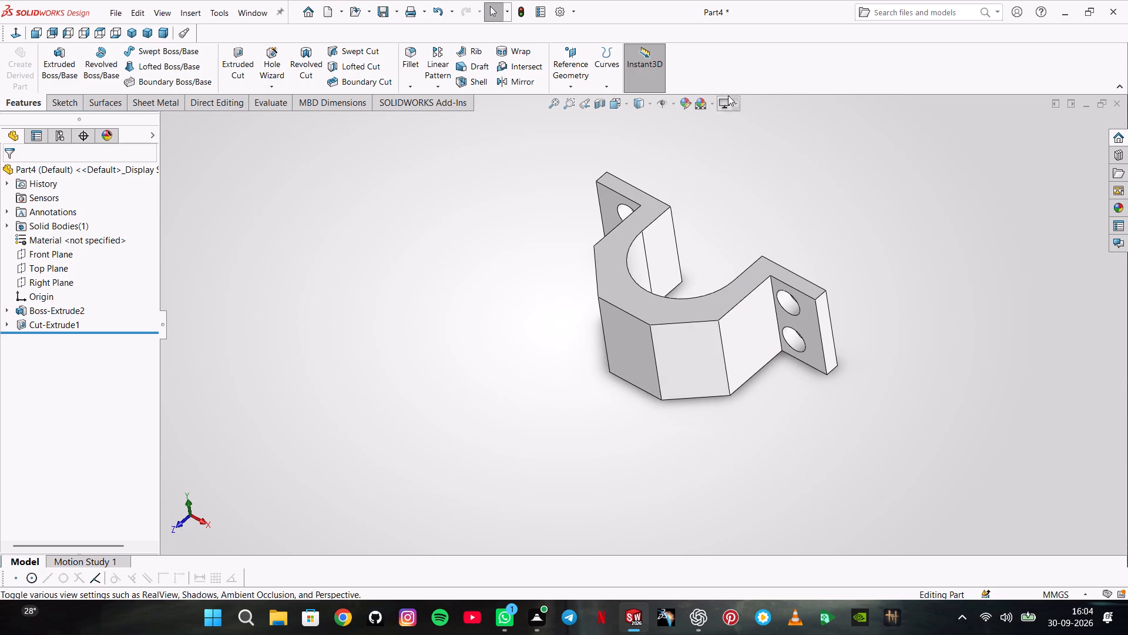
pyautogui.click(714, 100)
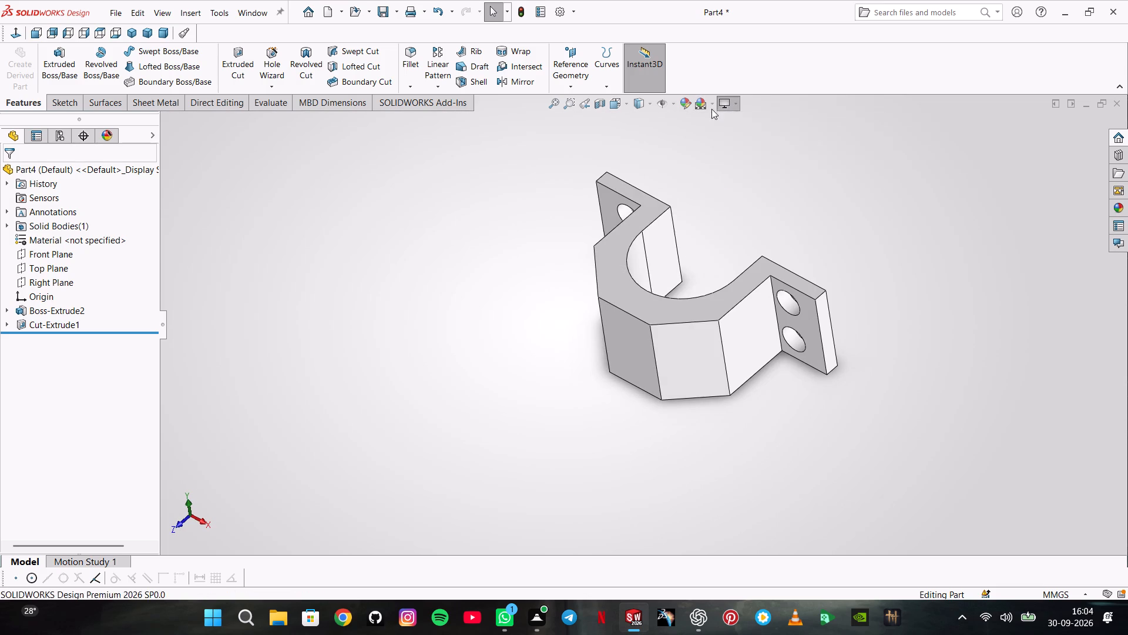
pyautogui.click(719, 145)
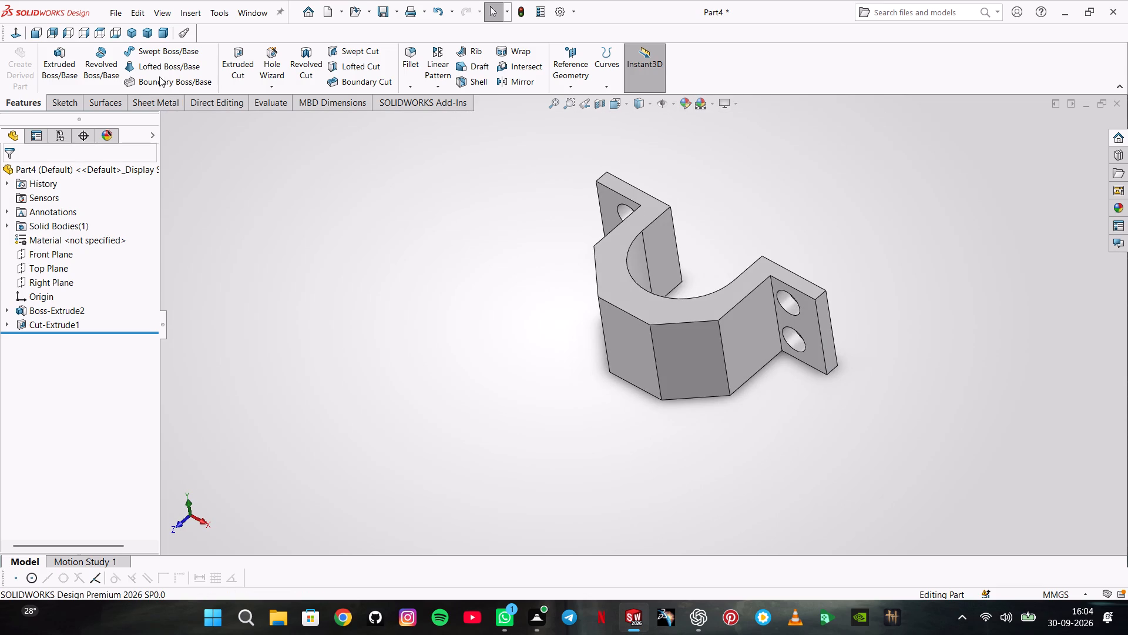
# Save the bracket as Part10.SLDPRT in the LEVEL4 folder.
pyautogui.click(129, 35)
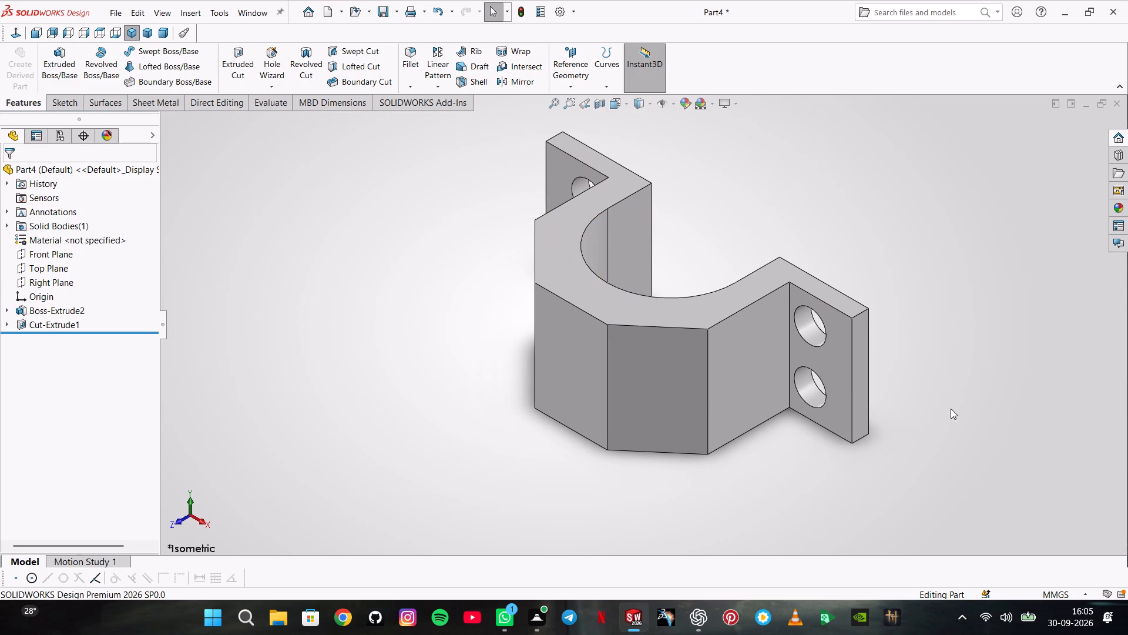
pyautogui.moveTo(975, 422); pyautogui.dragTo(552, 309, button='middle')
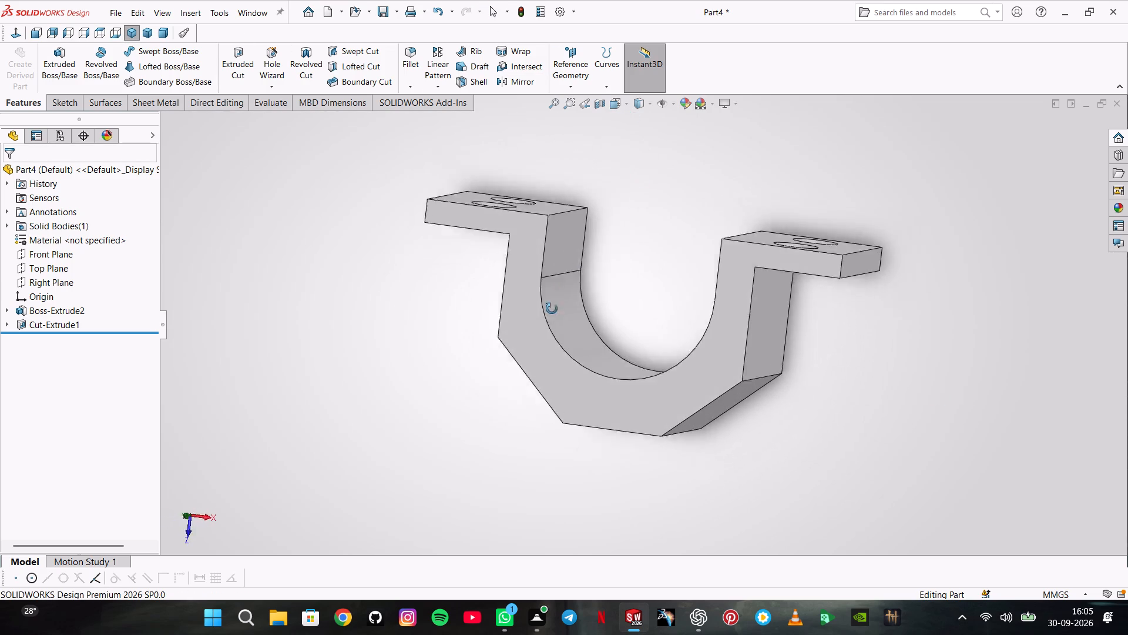
pyautogui.moveTo(552, 309); pyautogui.dragTo(555, 375, button='middle')
pyautogui.scroll(-1, 527, 386)
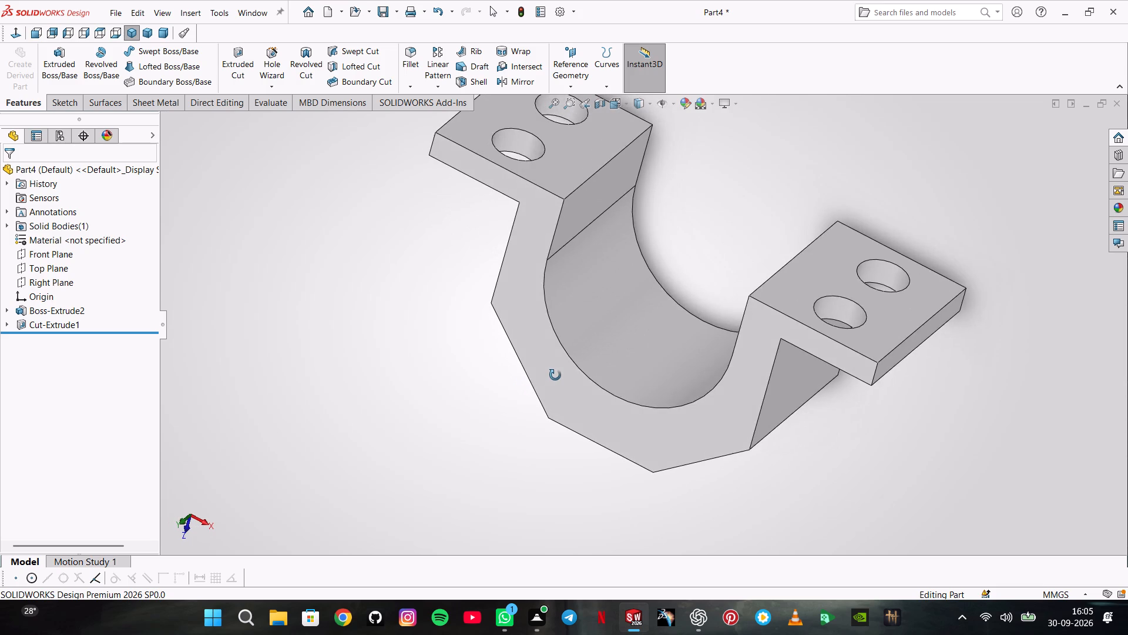
pyautogui.moveTo(555, 375); pyautogui.dragTo(556, 370, button='middle')
pyautogui.scroll(3, 556, 370)
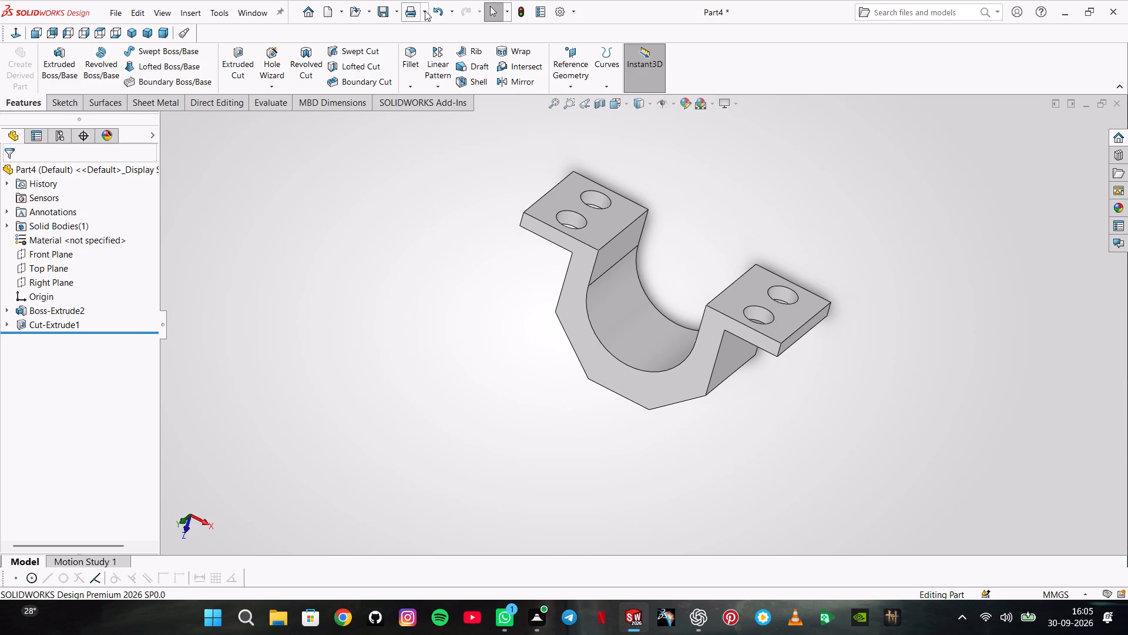
pyautogui.click(386, 12)
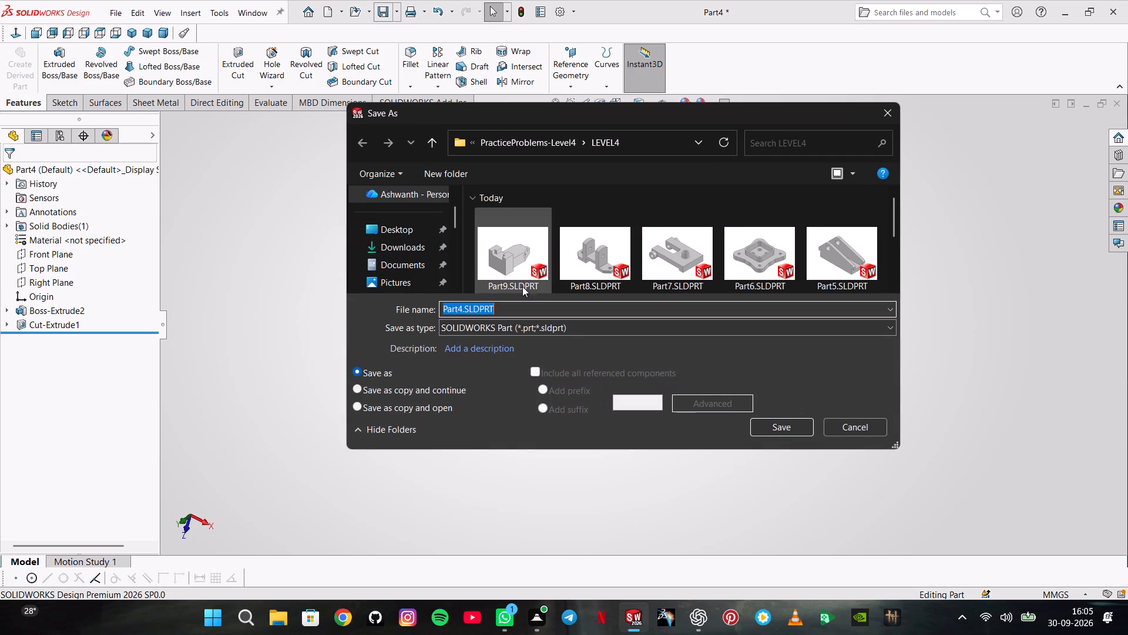
pyautogui.click(461, 307)
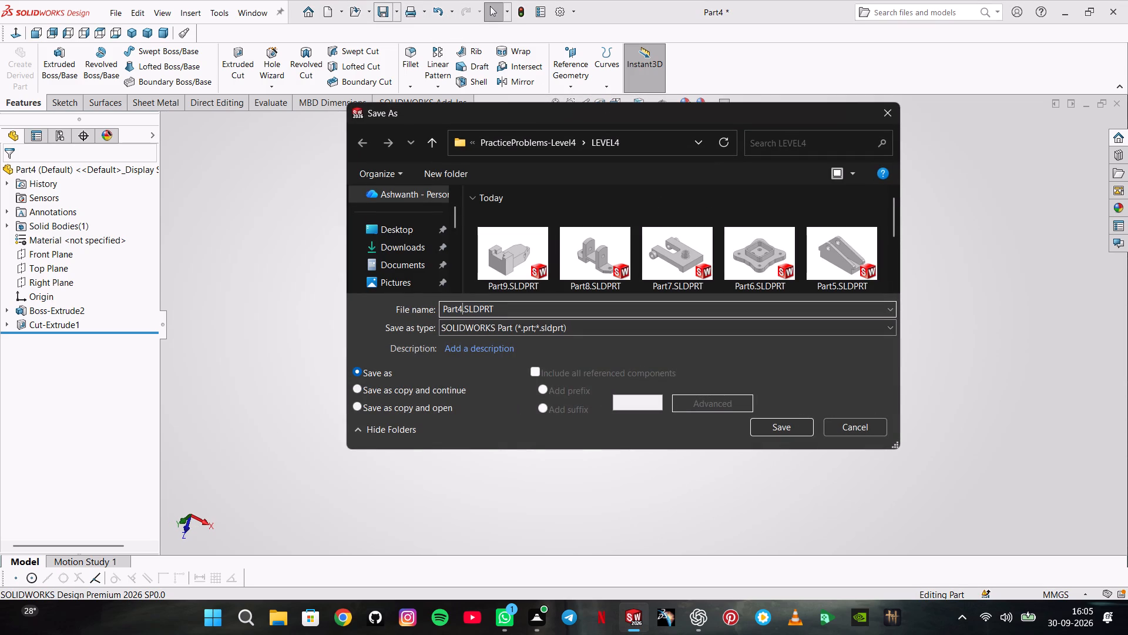
pyautogui.press('BackSpace')
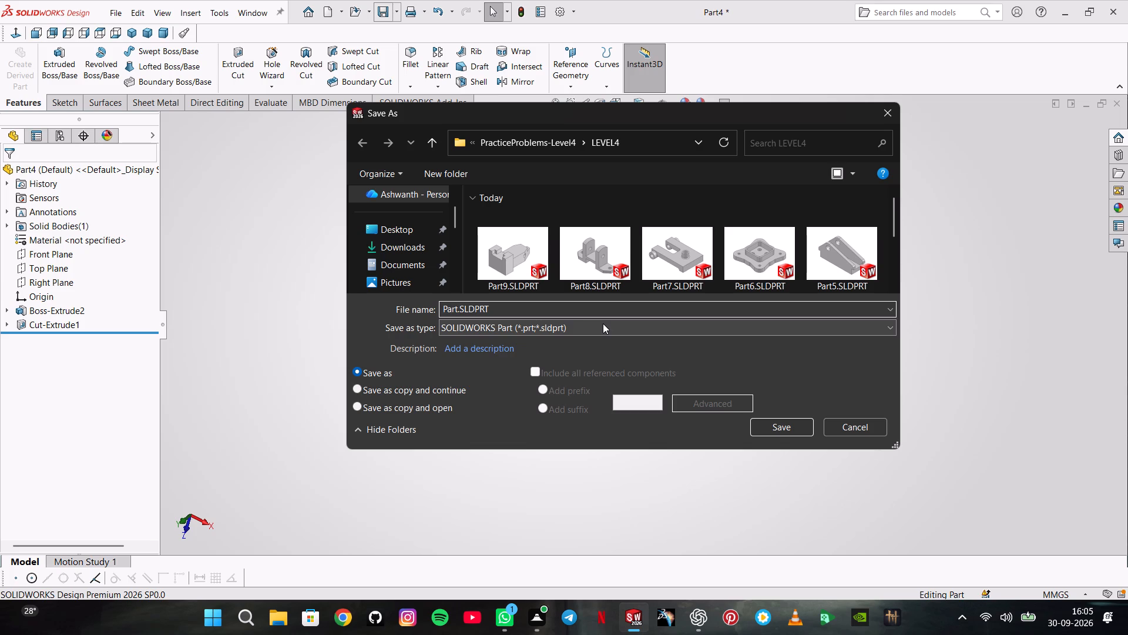
pyautogui.write('10')
pyautogui.press('Return')
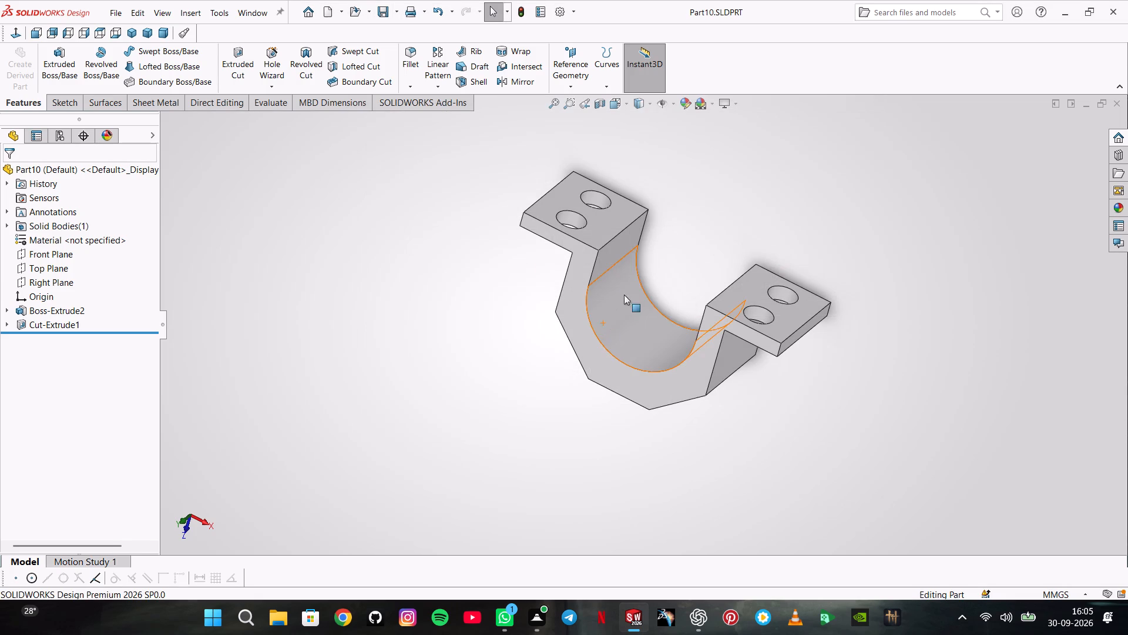
# Save a PDF version of the bracket as Part10.pdf in the LEVEL4 folder.
pyautogui.click(397, 11)
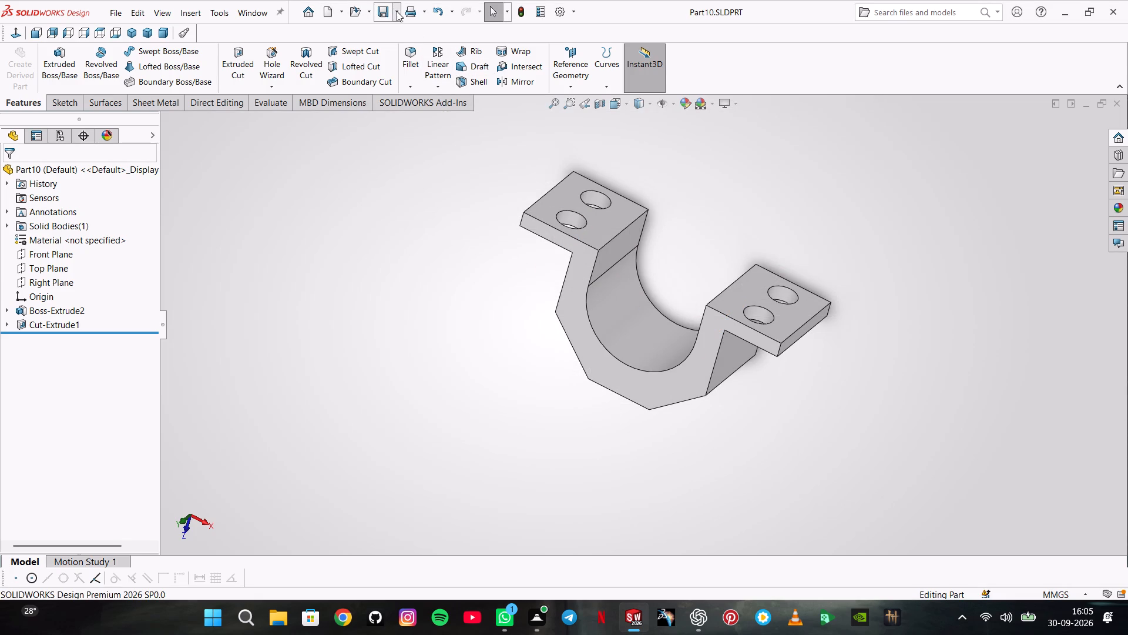
pyautogui.click(405, 37)
pyautogui.click(579, 332)
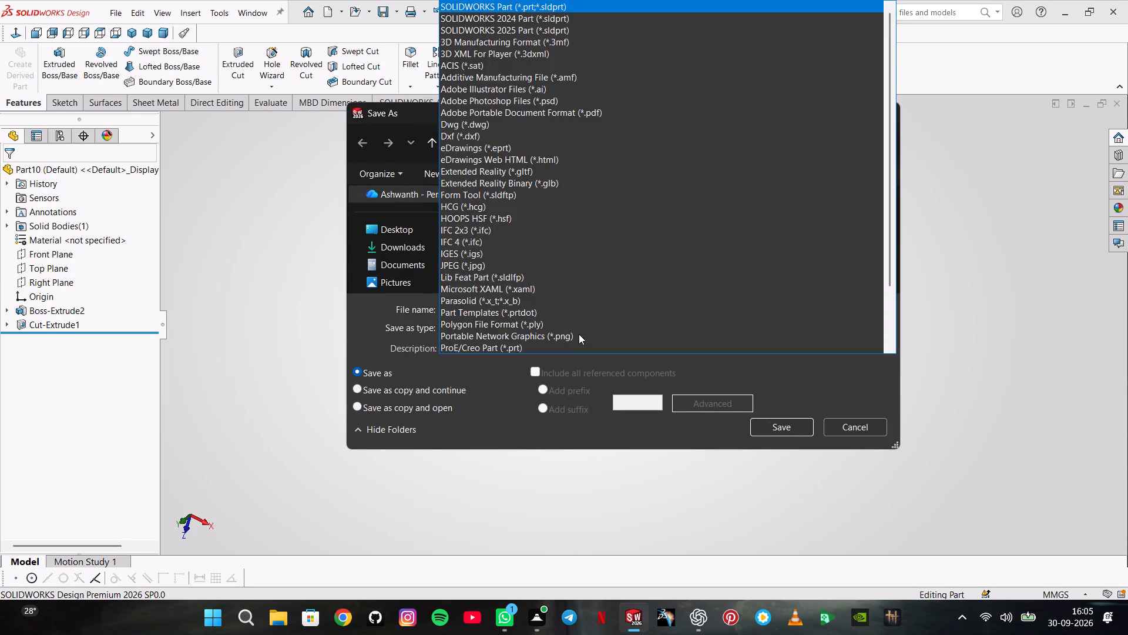
pyautogui.click(597, 116)
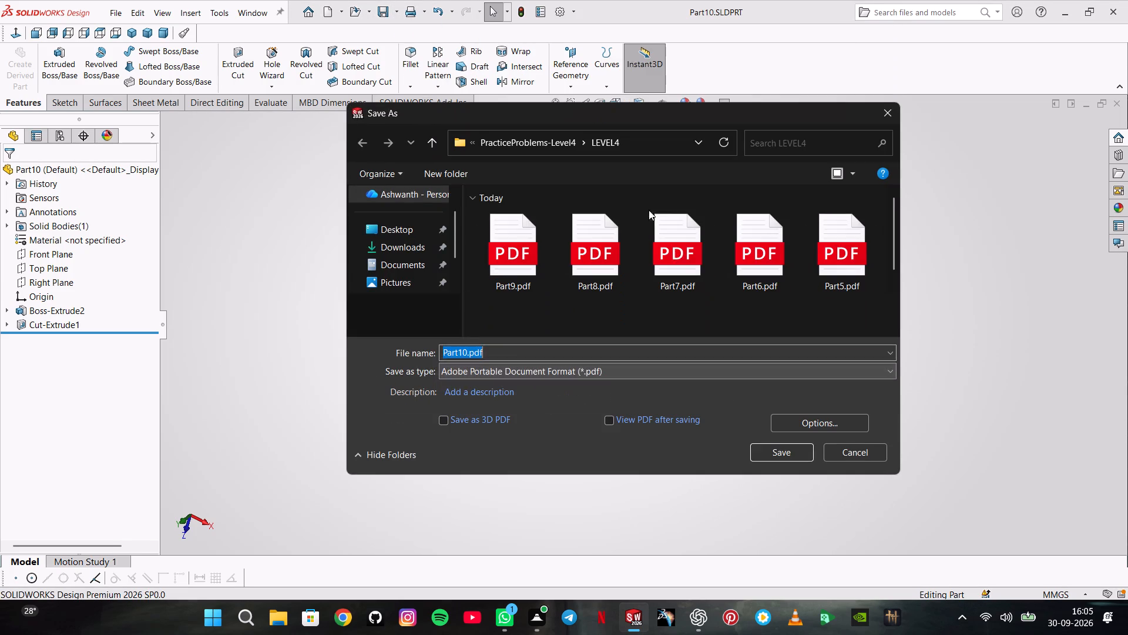
pyautogui.click(767, 459)
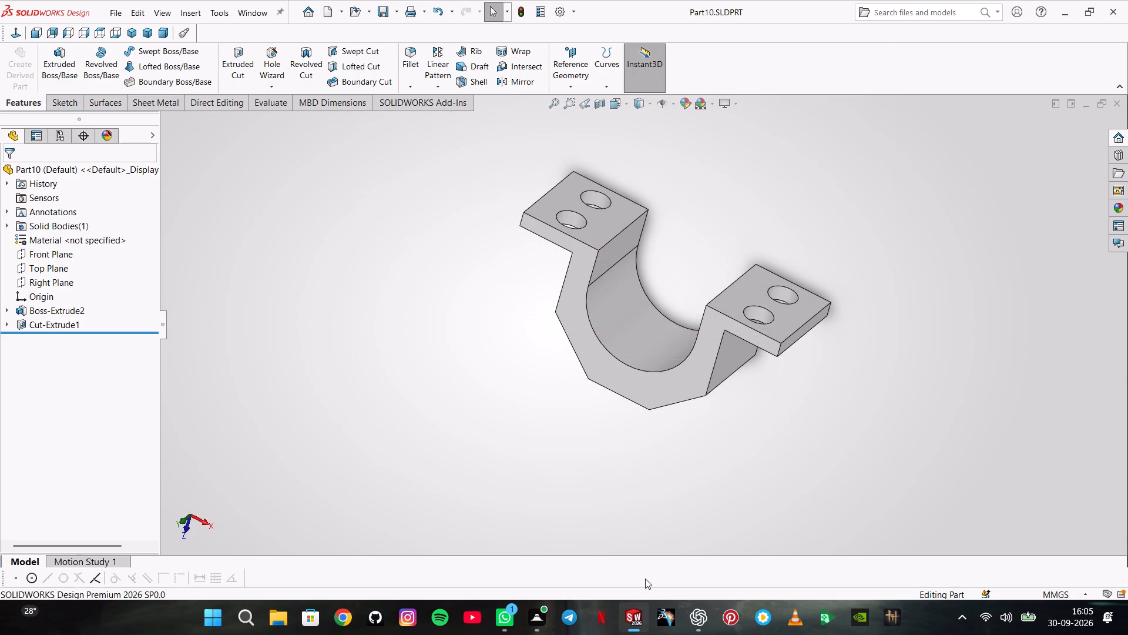